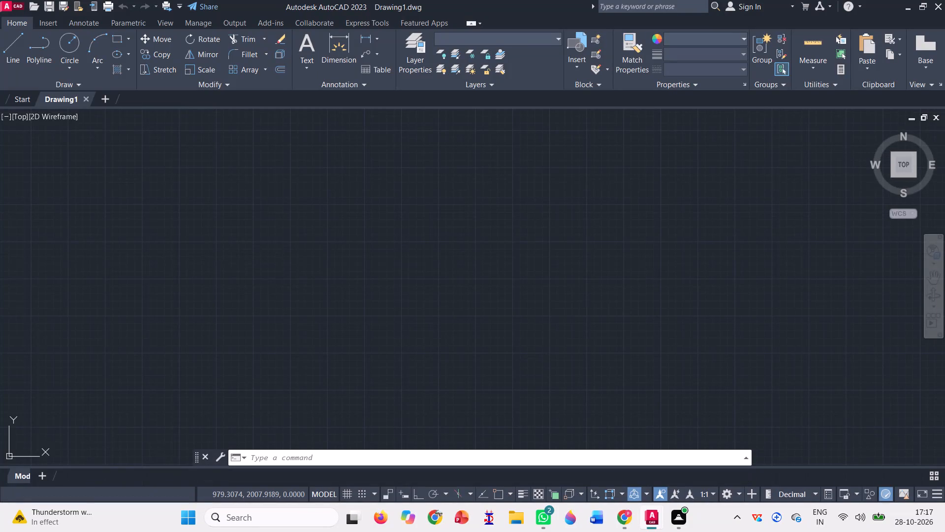
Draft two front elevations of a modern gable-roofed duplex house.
Turn on command log file recording with LOGFILEON.
key(Escape)
key(Escape)
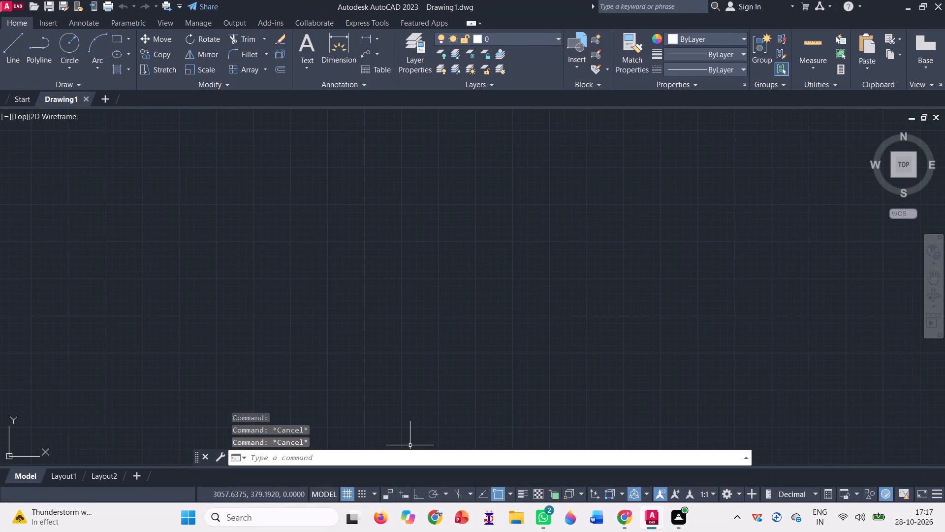
text(log)
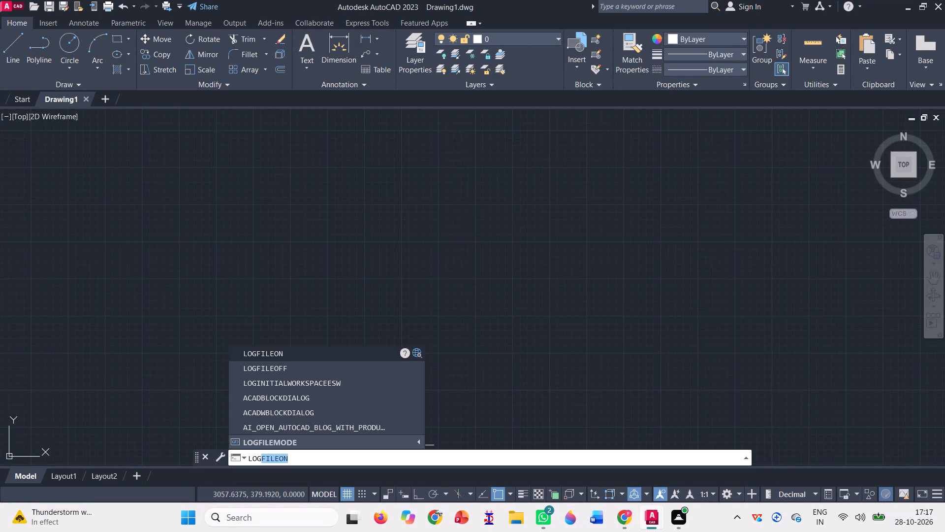
key(Return)
Configure the drawing units to Engineering length type, 0'-0.0" precision and an insertion scale in feet, accepting the mismatch.
text(un)
key(Return)
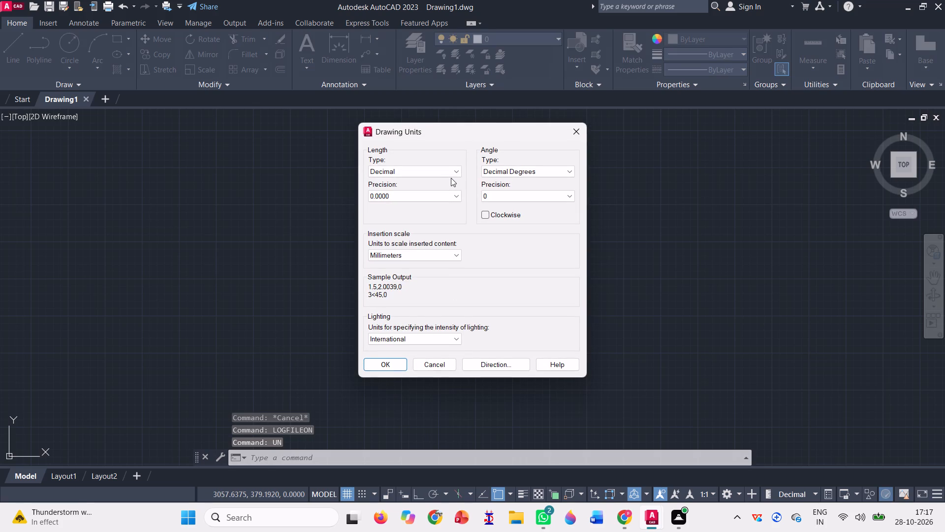
click(452, 171)
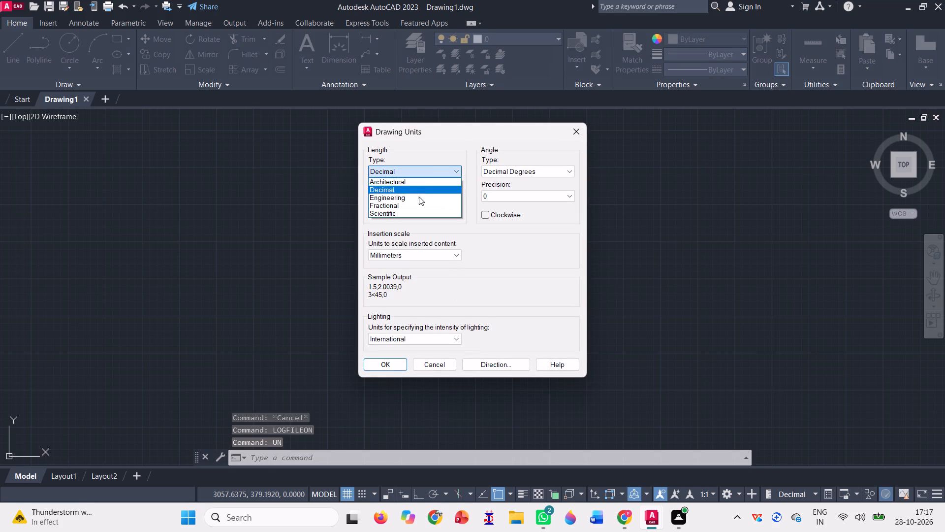
click(419, 198)
click(419, 198)
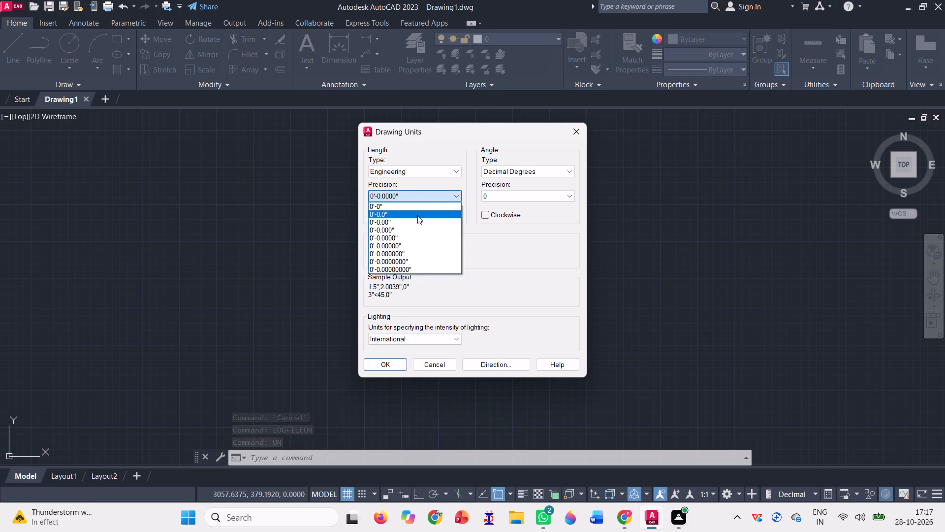
click(417, 215)
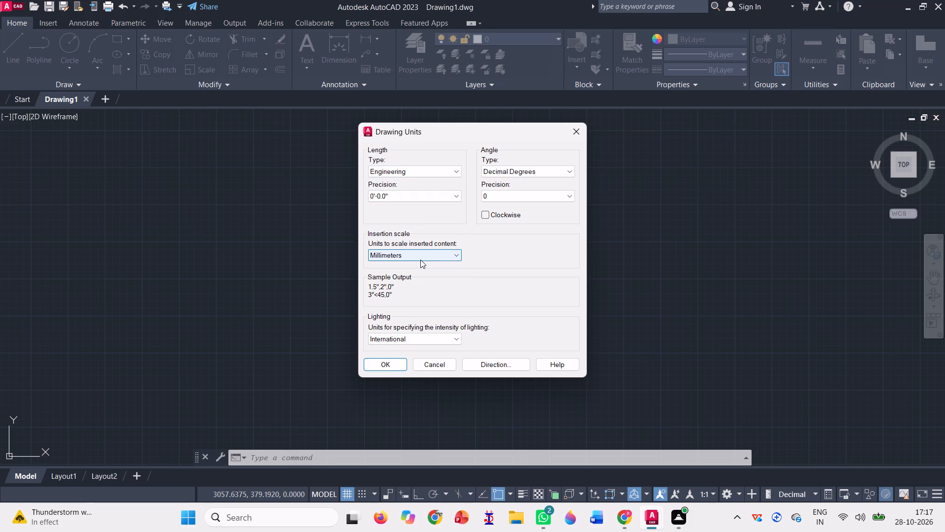
click(420, 260)
click(415, 280)
click(385, 365)
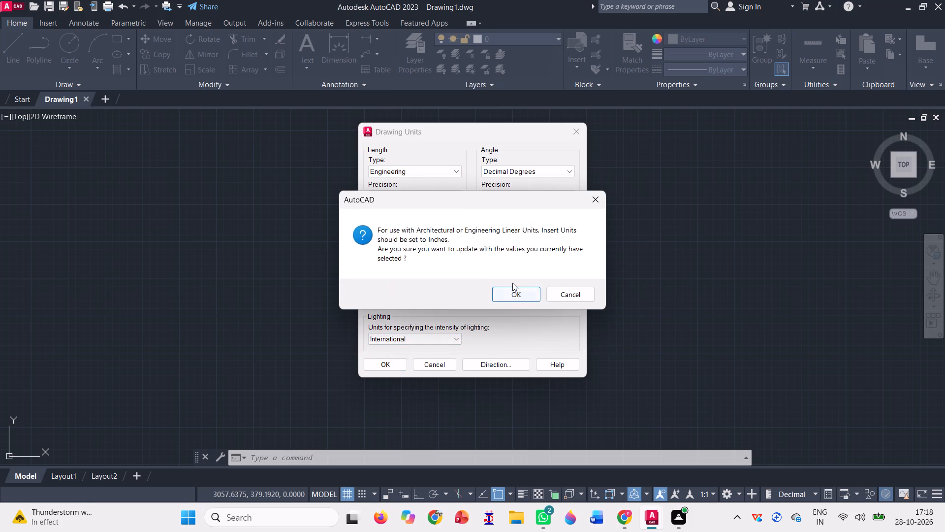
click(519, 294)
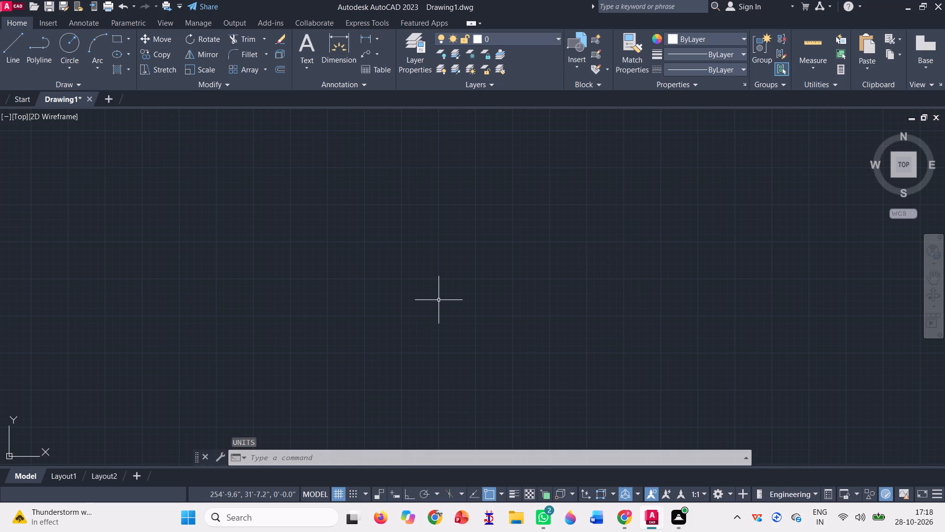
Modify the Standard dimension style's primary units to Engineering format with 0'-0.0" precision.
text(dim)
key(s)
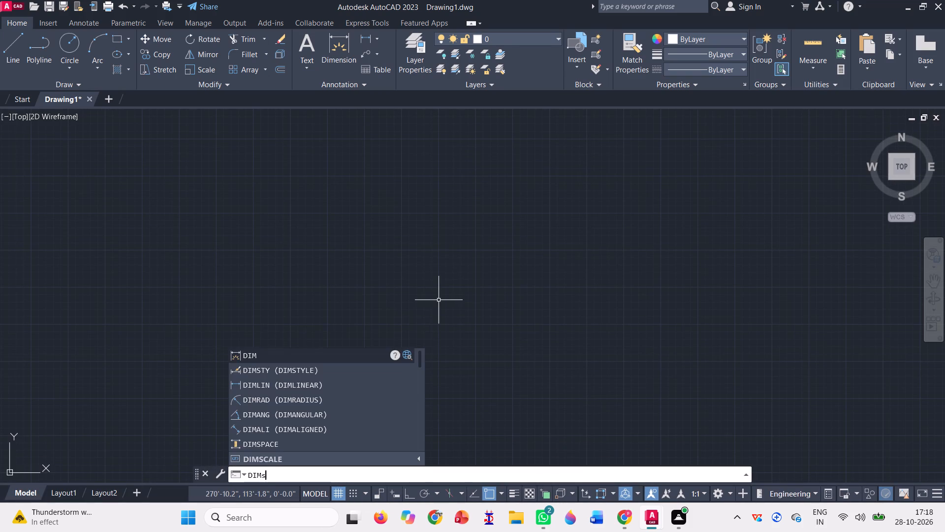
key(Return)
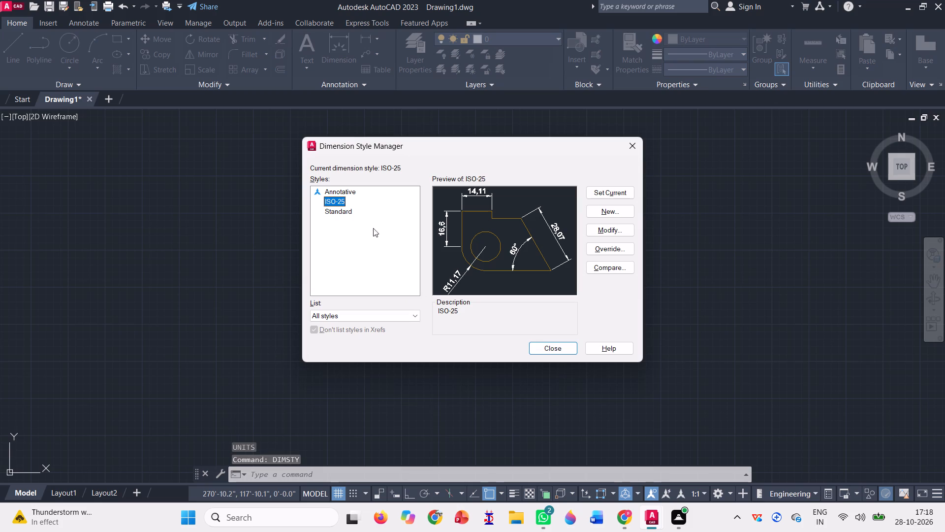
click(343, 207)
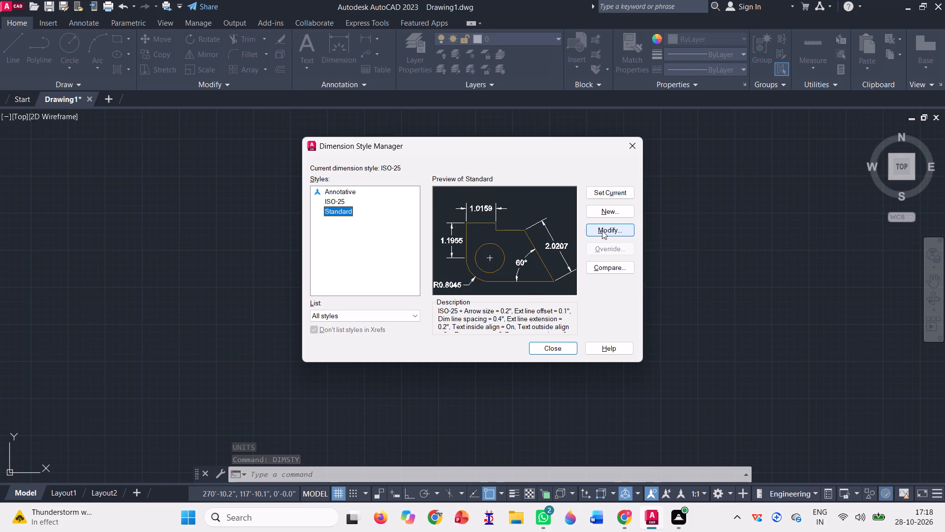
click(602, 231)
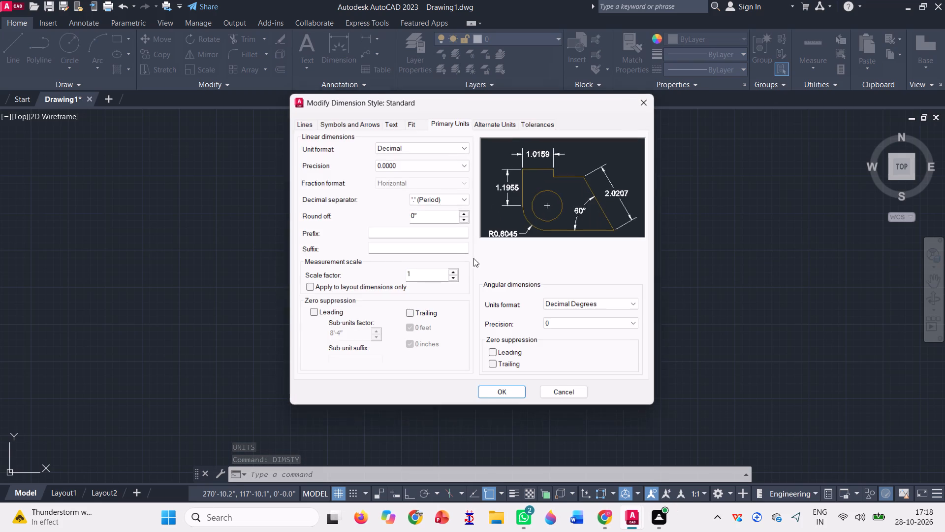
click(441, 143)
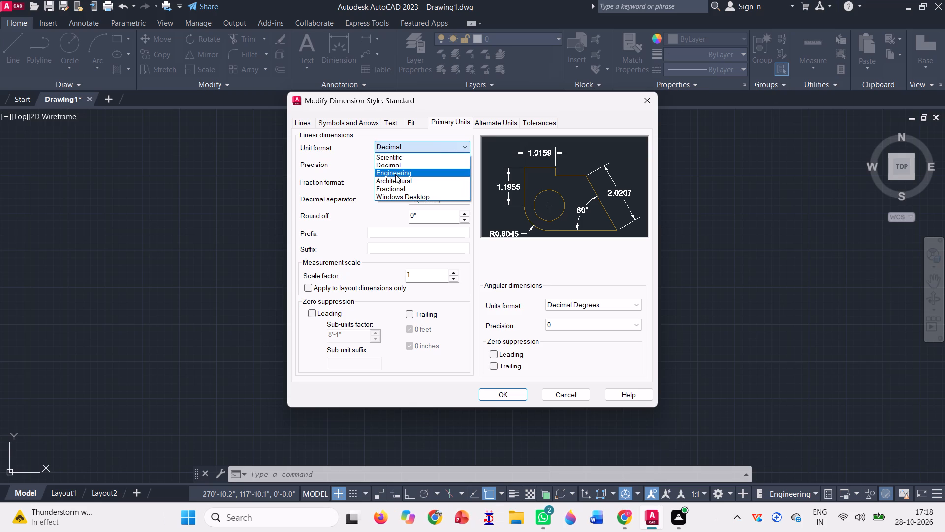
click(395, 173)
click(404, 164)
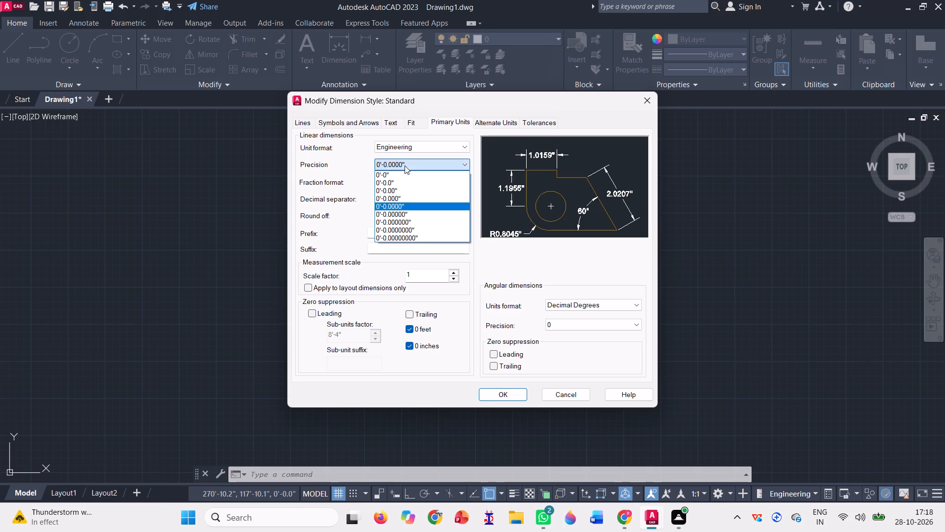
click(409, 181)
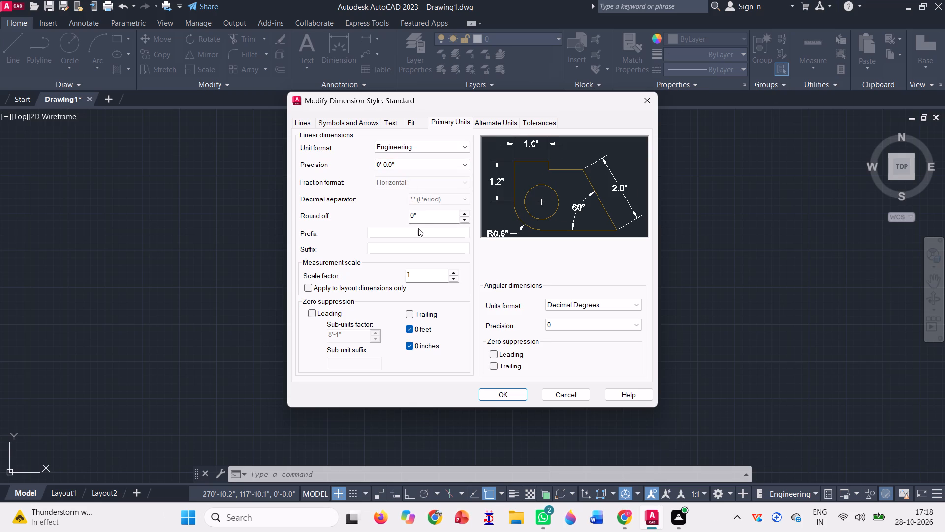
click(499, 393)
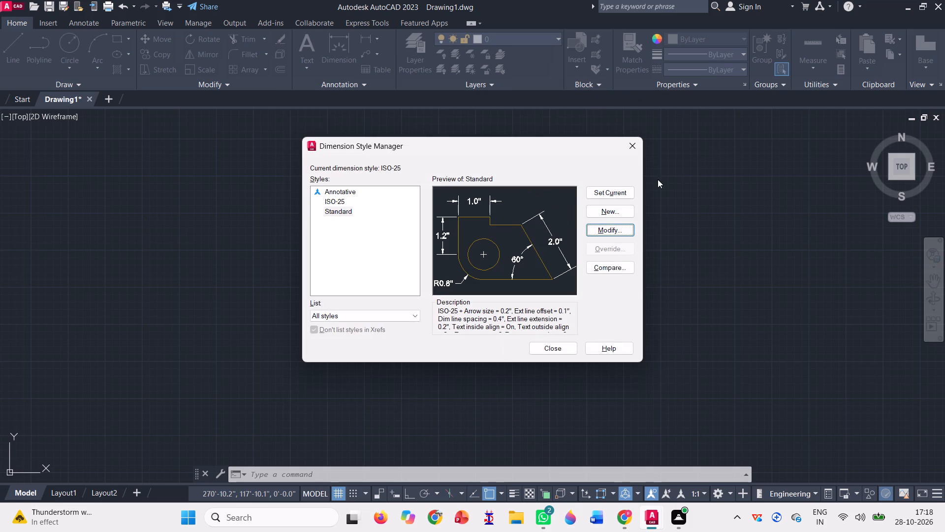
Make the Standard dimension style current and close the style manager.
click(625, 197)
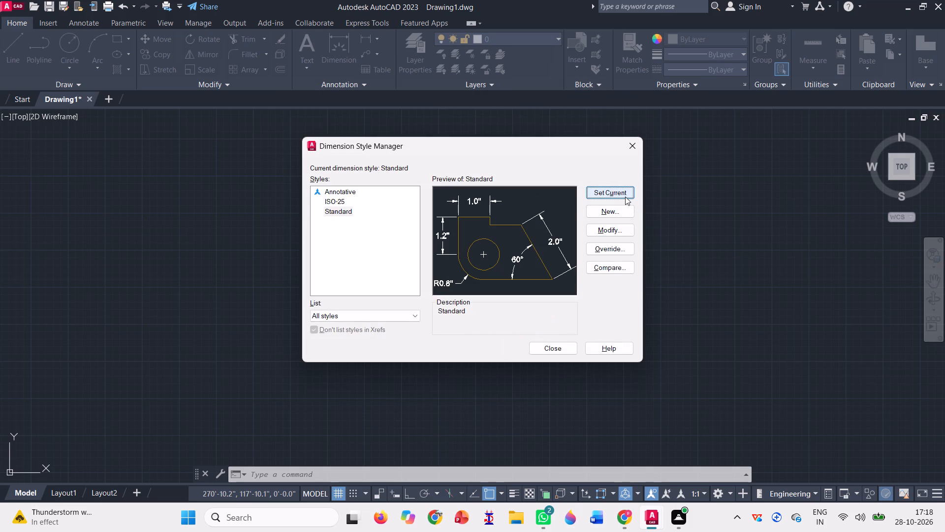
click(625, 197)
click(548, 347)
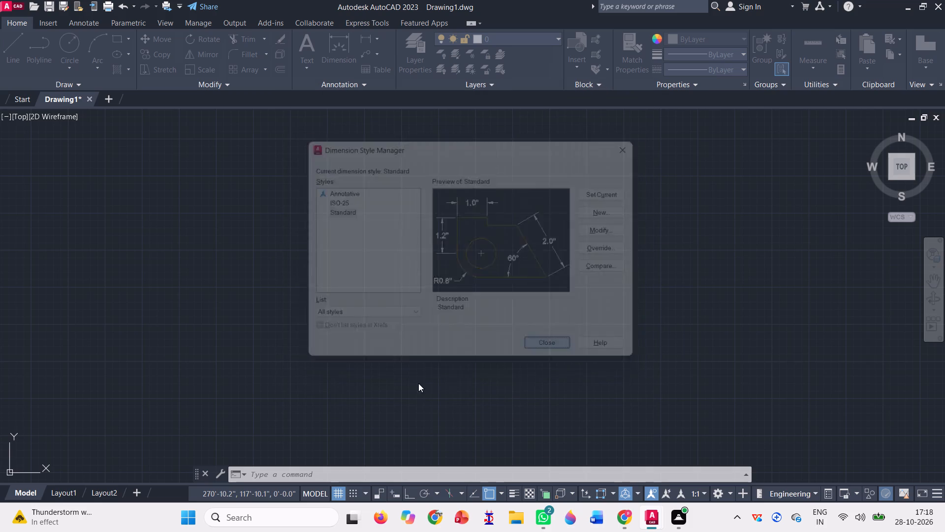
With Ortho on, draw a 50' horizontal base line and a long freehand vertical line up from its right end.
key(l)
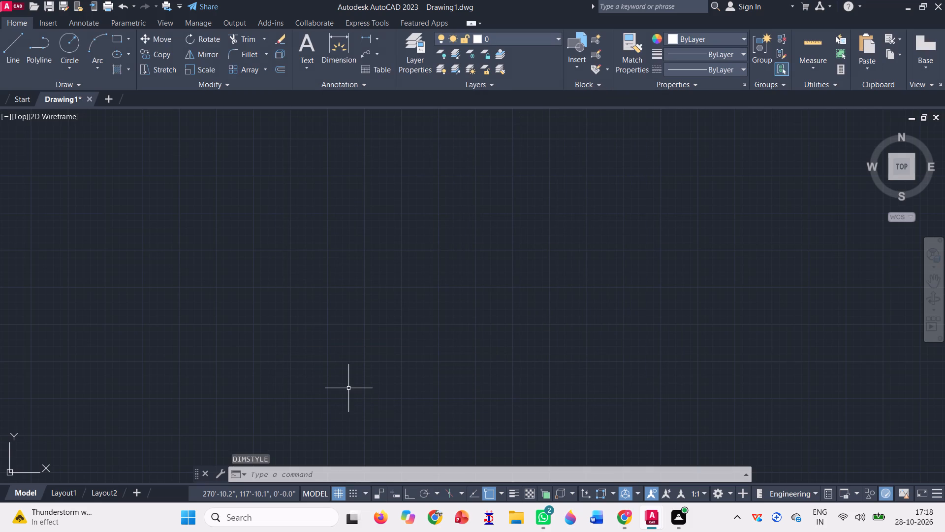
key(Return)
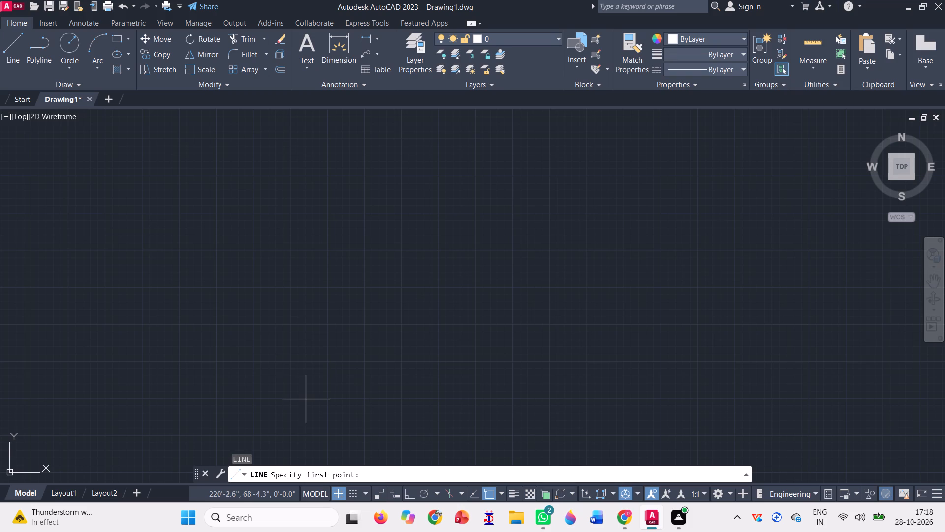
click(305, 398)
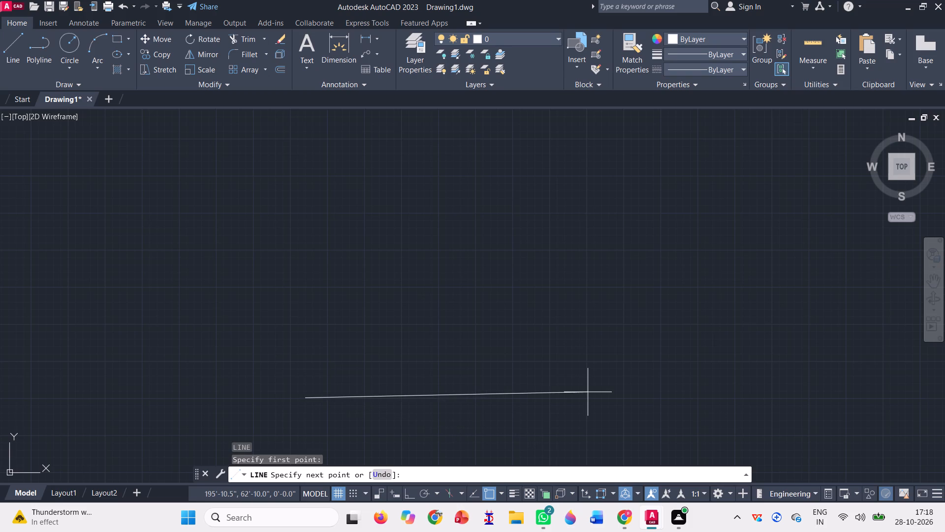
key(F8)
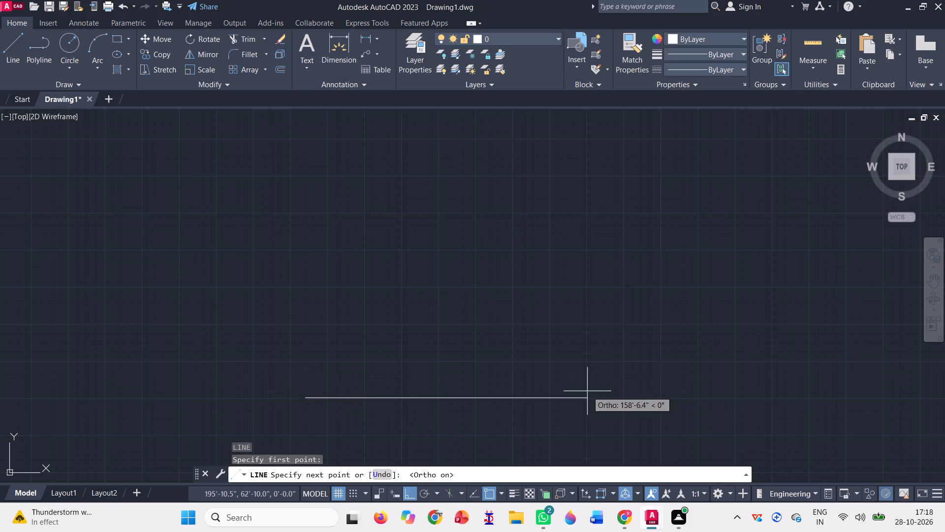
text(50')
key(Return)
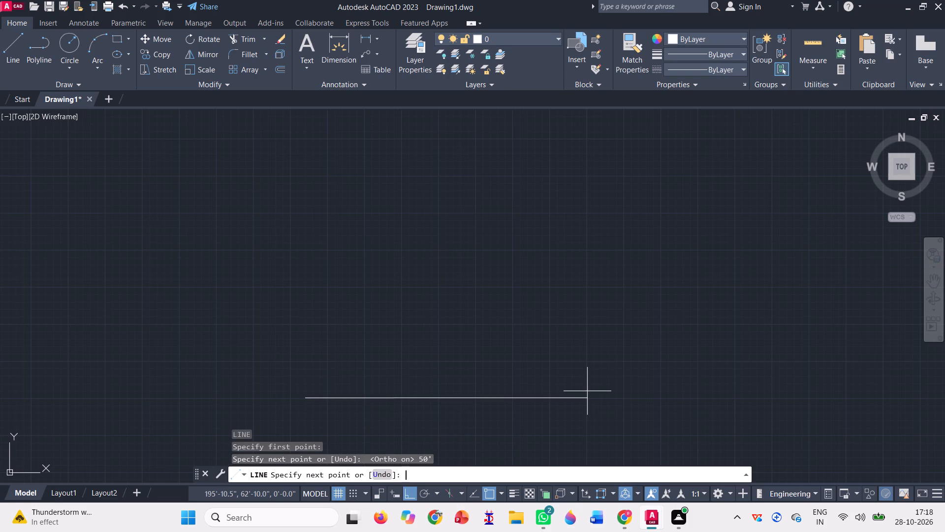
scroll(404, 383, down, 1)
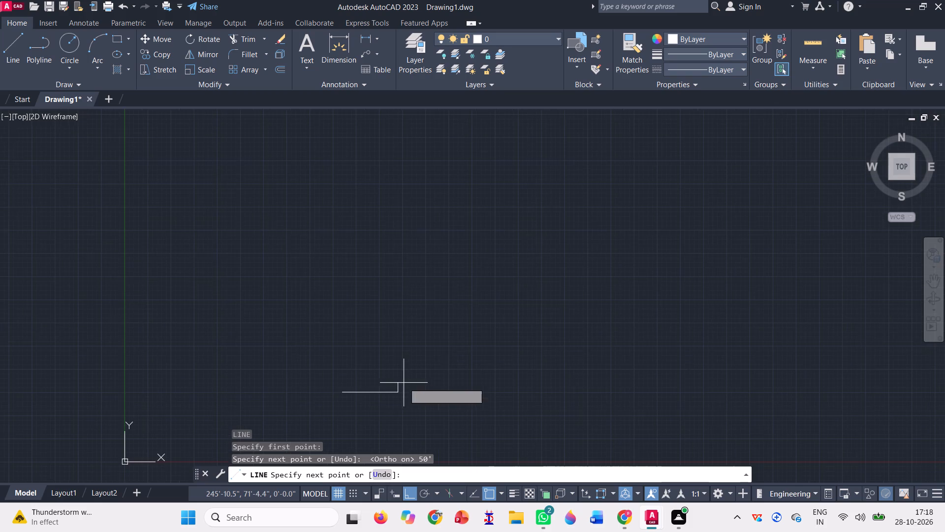
click(426, 274)
scroll(371, 386, up, 1)
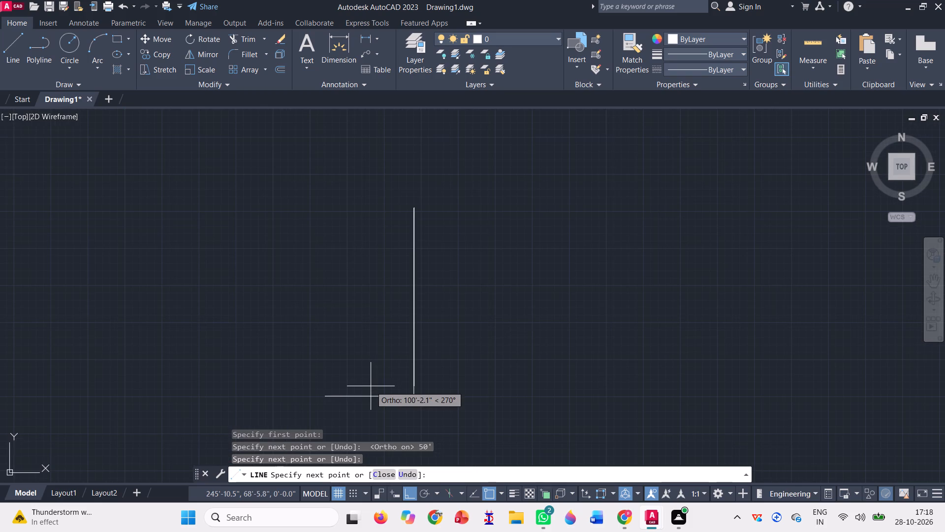
key(space)
Draw a long freehand vertical line up from the left end of the 50' base line.
key(l)
key(Return)
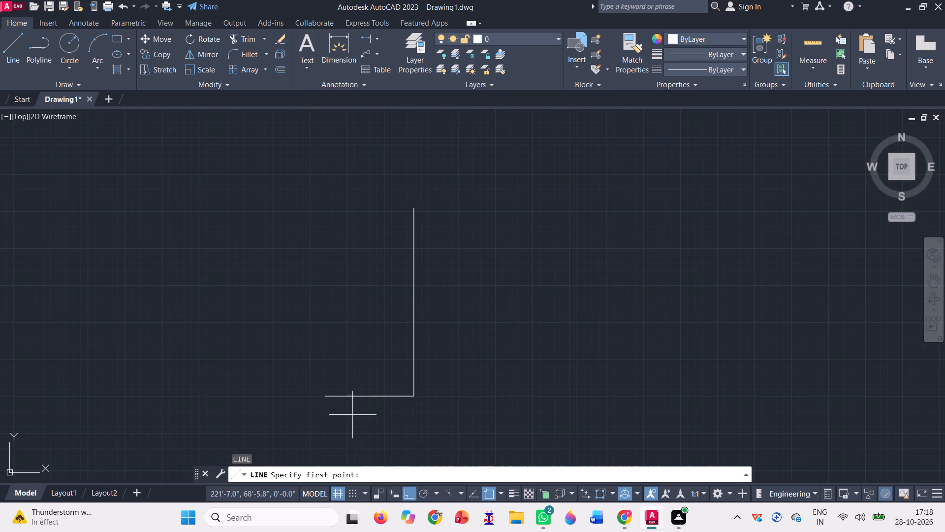
click(324, 398)
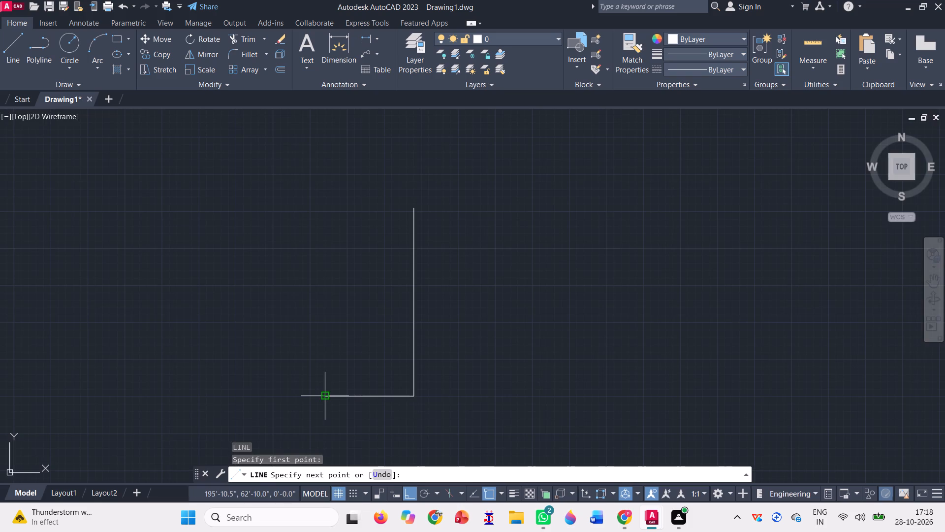
click(356, 184)
key(space)
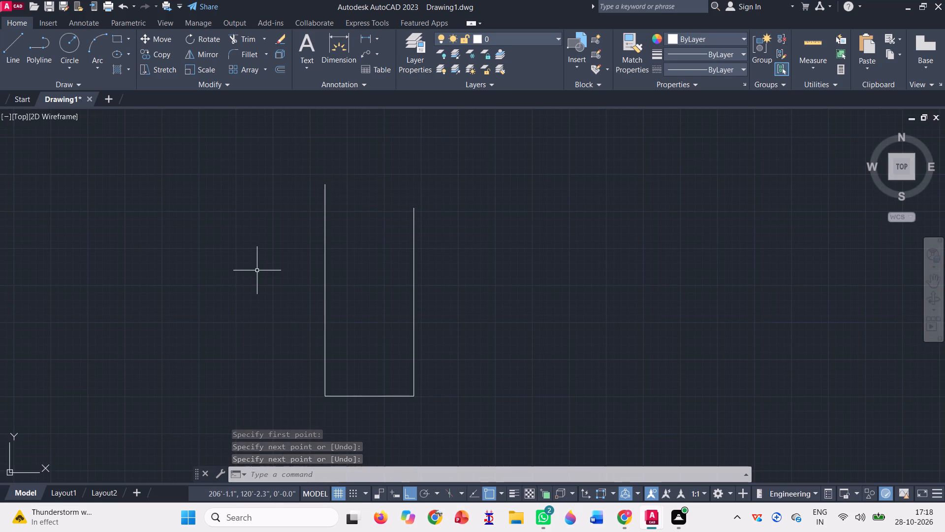
Draw a continuous line from the base line's left end: 10' up, across to the right vertical, 0'6" up, and back to the left vertical.
key(l)
key(Return)
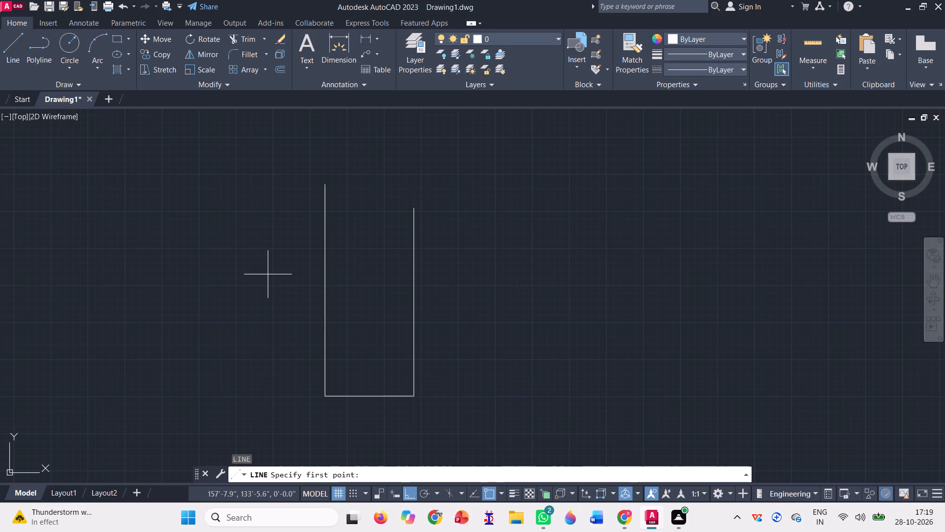
scroll(334, 384, up, 2)
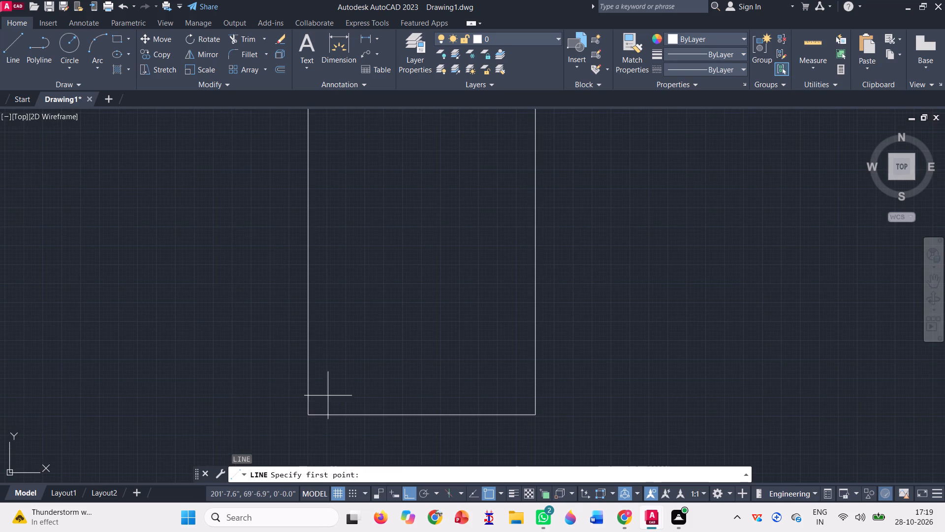
click(311, 414)
scroll(262, 419, down, 1)
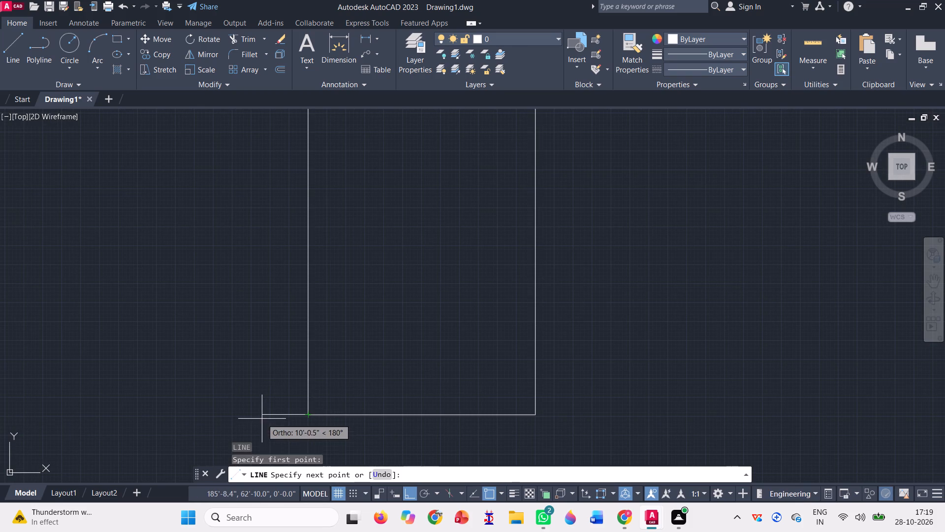
text(10')
key(Return)
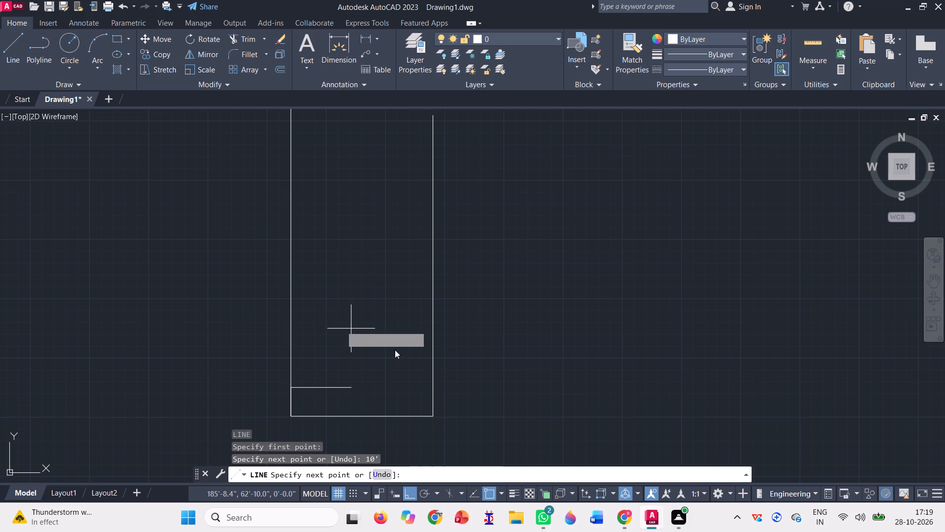
click(431, 390)
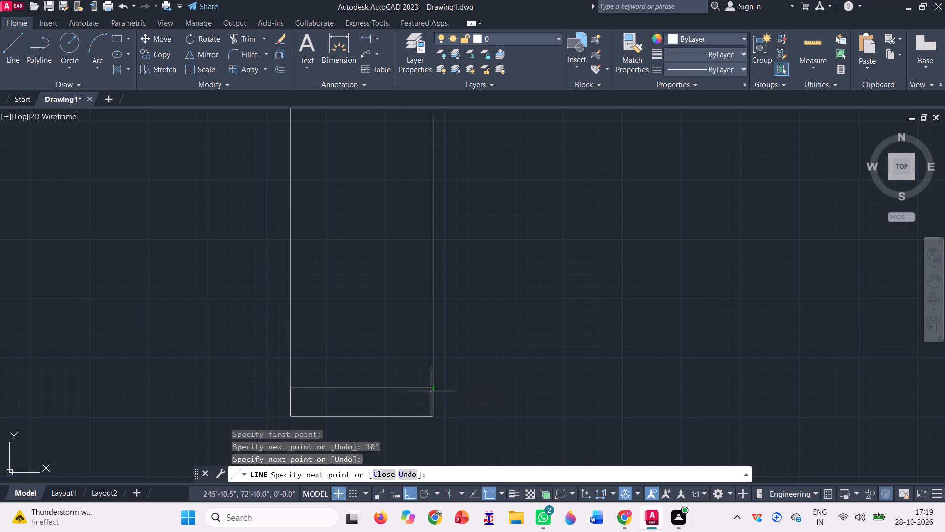
text(0')
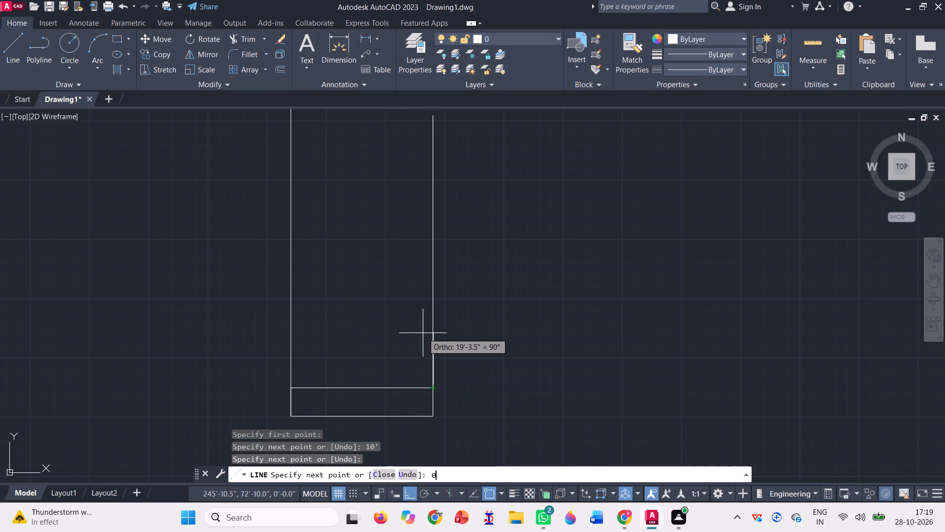
key(6)
key(shift+quotedbl)
key(Return)
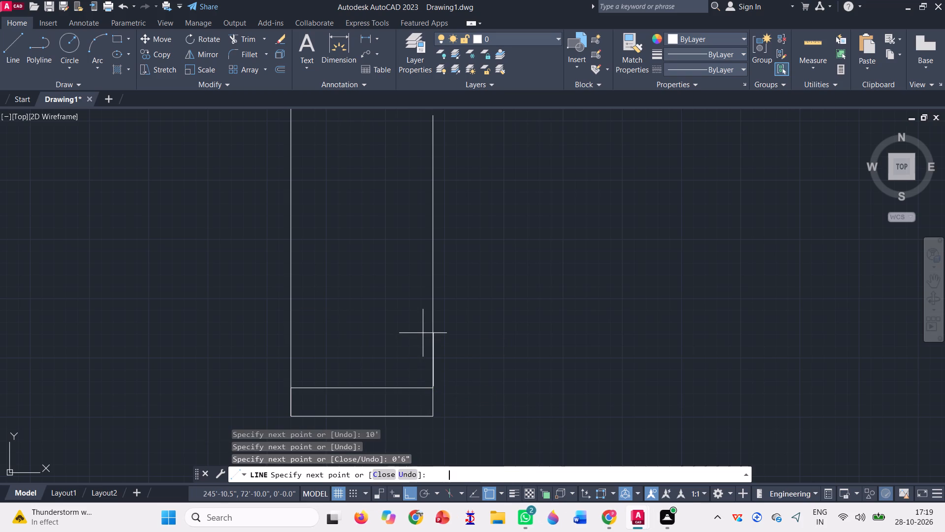
scroll(279, 412, up, 3)
scroll(334, 305, up, 1)
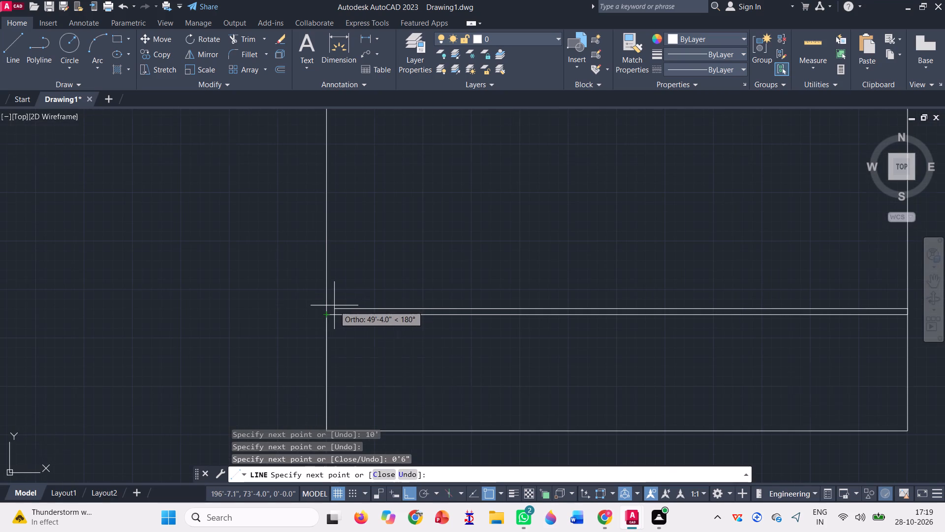
scroll(334, 305, up, 1)
click(315, 313)
Continue the line with a second pair of horizontals: 10' up, across to the right vertical, 0'6" up, and back to the left vertical.
scroll(243, 332, down, 3)
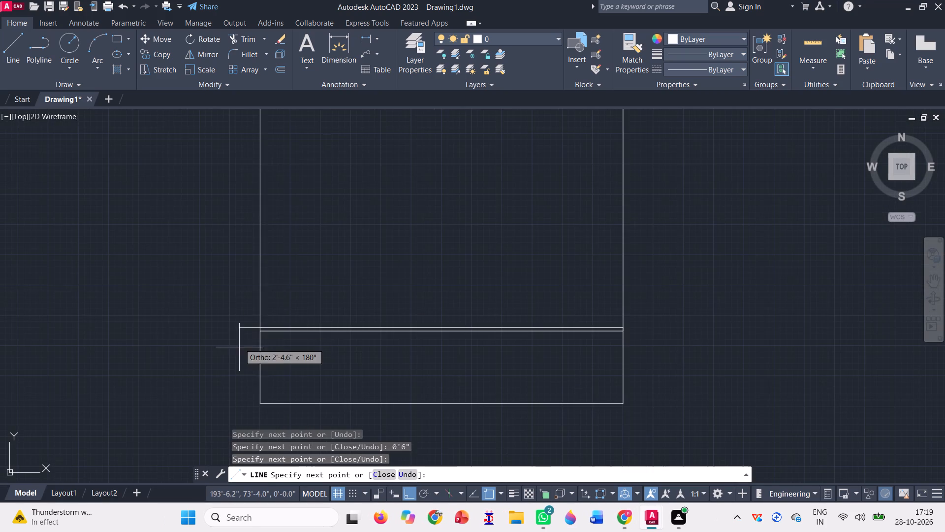
text(10')
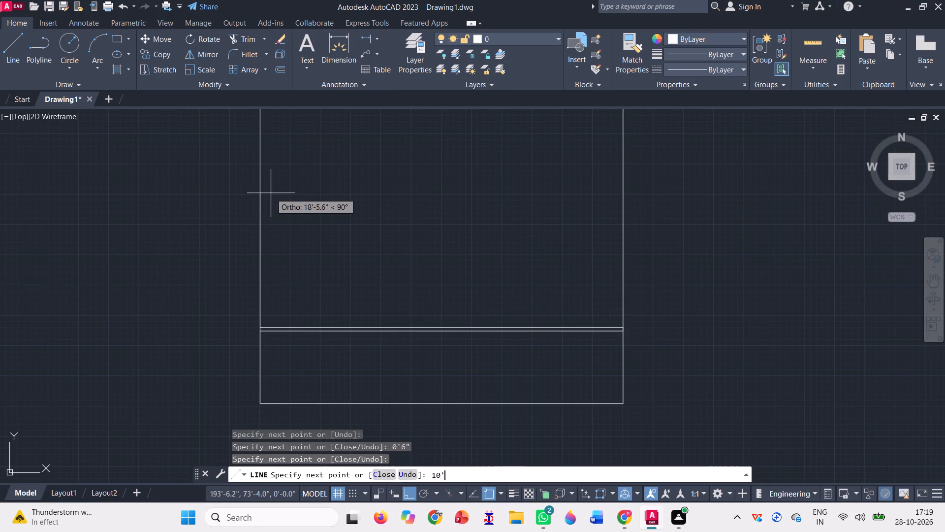
key(Return)
scroll(264, 246, down, 1)
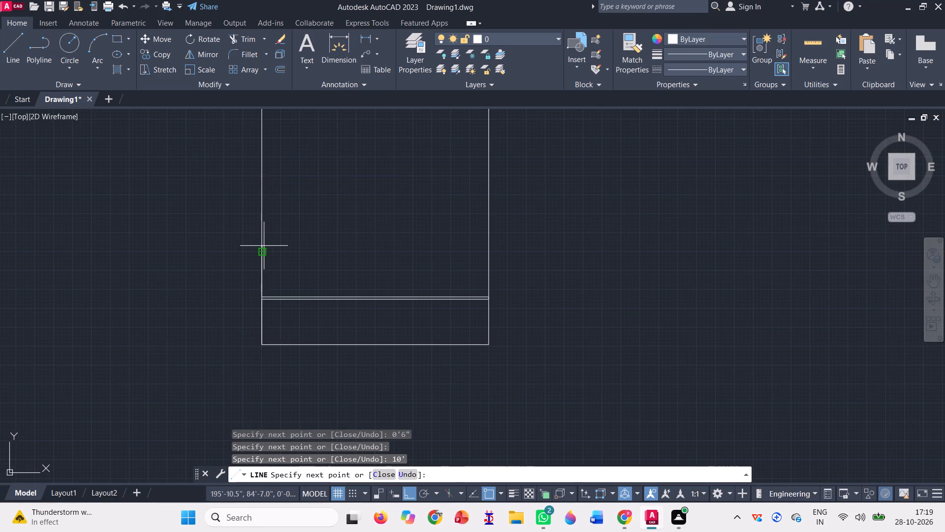
scroll(471, 233, up, 3)
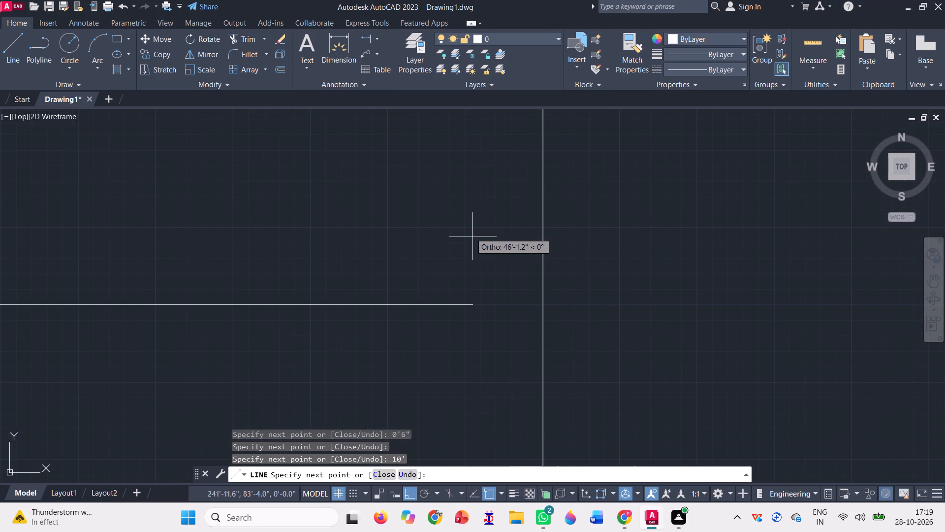
click(545, 305)
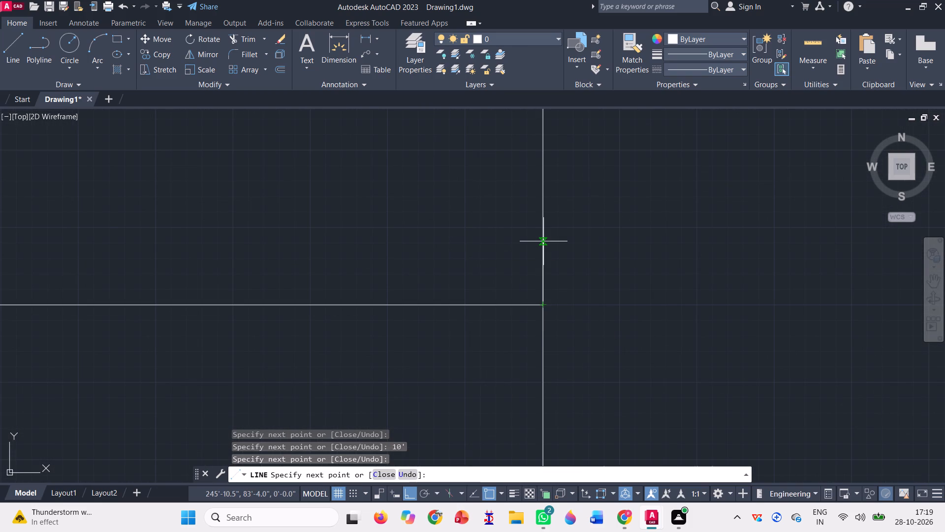
text(0'6")
key(Return)
scroll(642, 252, down, 1)
scroll(748, 302, down, 1)
scroll(308, 287, up, 3)
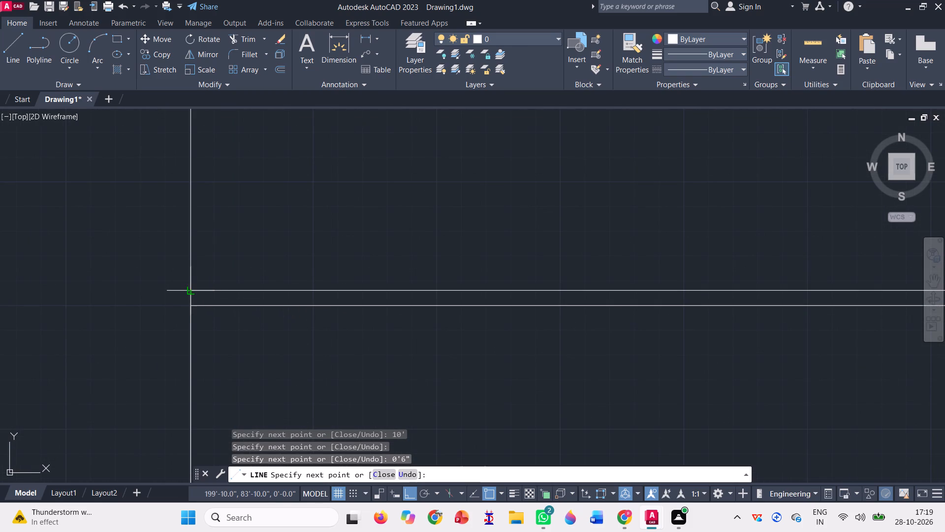
click(189, 292)
Continue with a third pair of horizontals: 10' up the left vertical, across to the right one, 0'6" up, and back.
scroll(195, 347, down, 2)
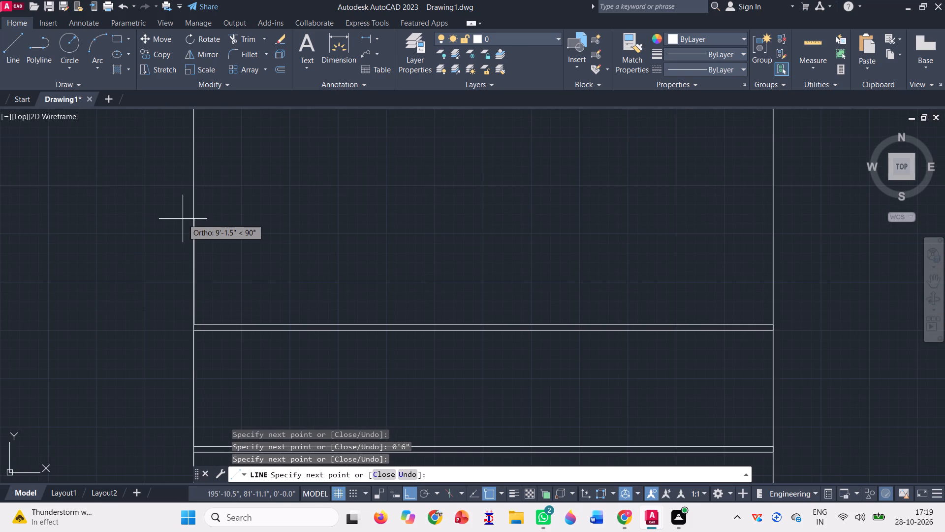
text(10')
key(Return)
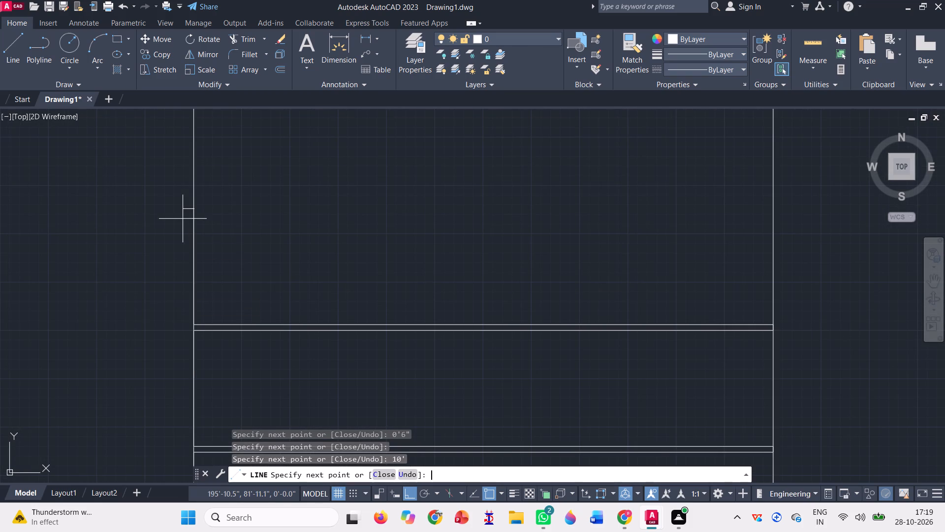
click(770, 210)
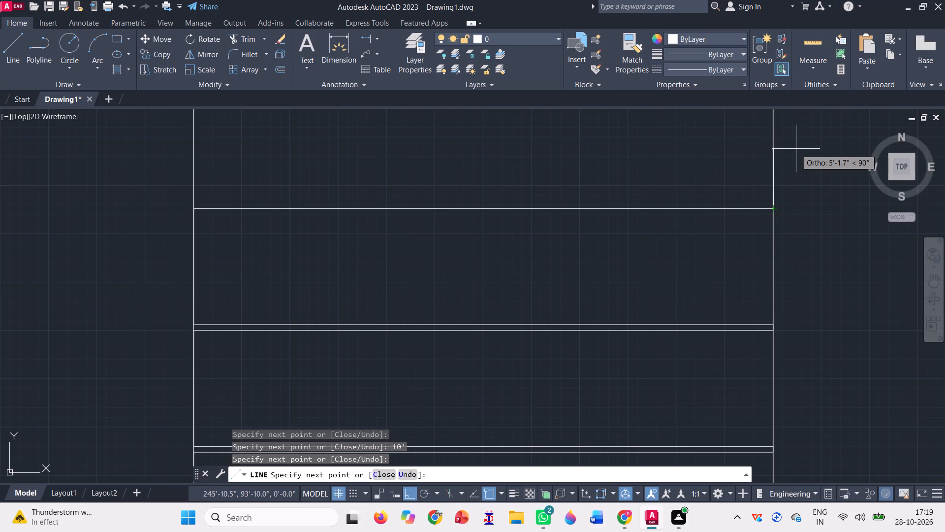
text(0'6")
key(Return)
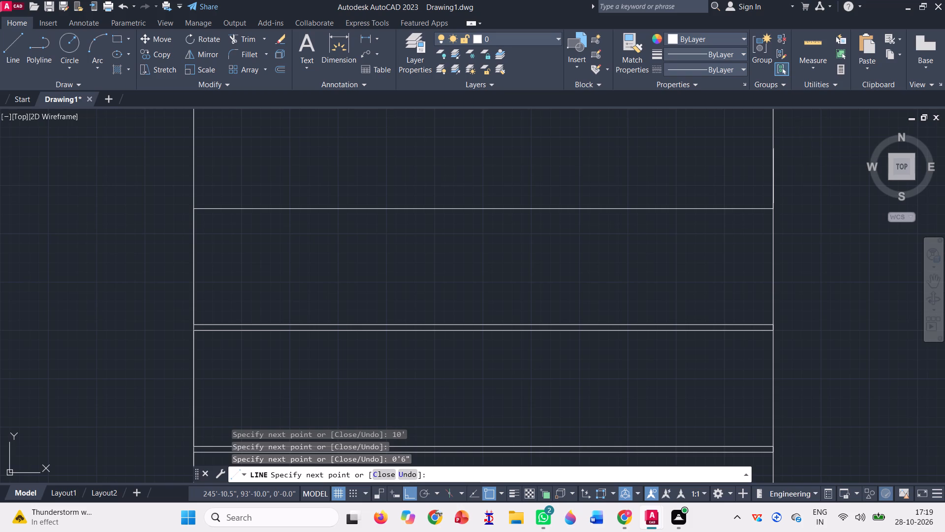
scroll(229, 197, up, 3)
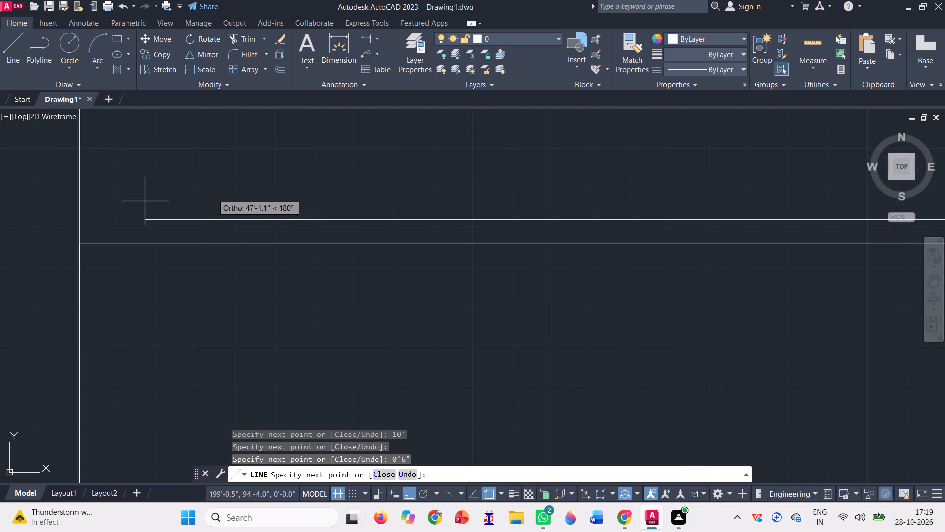
click(82, 217)
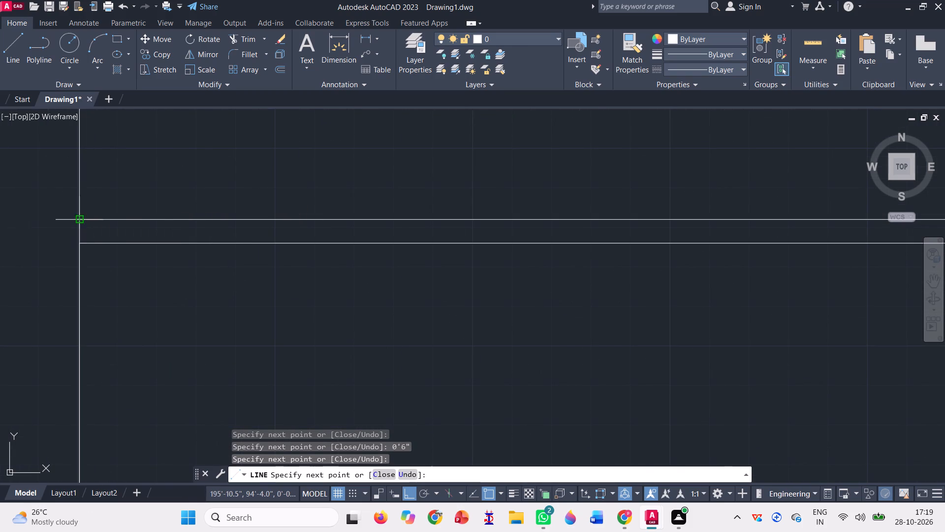
Add a fourth pair of horizontals, 10' up the left vertical, across, 0'6" up and back, and end the line.
scroll(141, 228, down, 4)
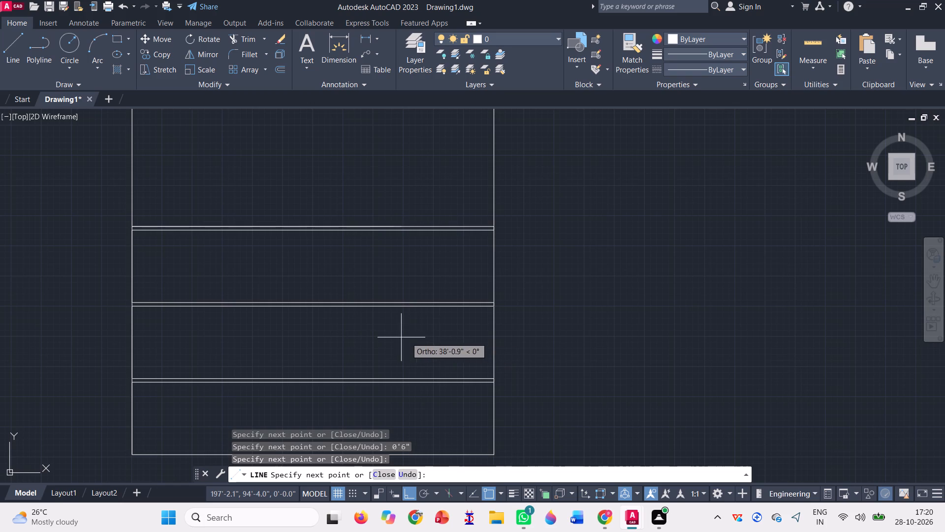
scroll(406, 295, down, 1)
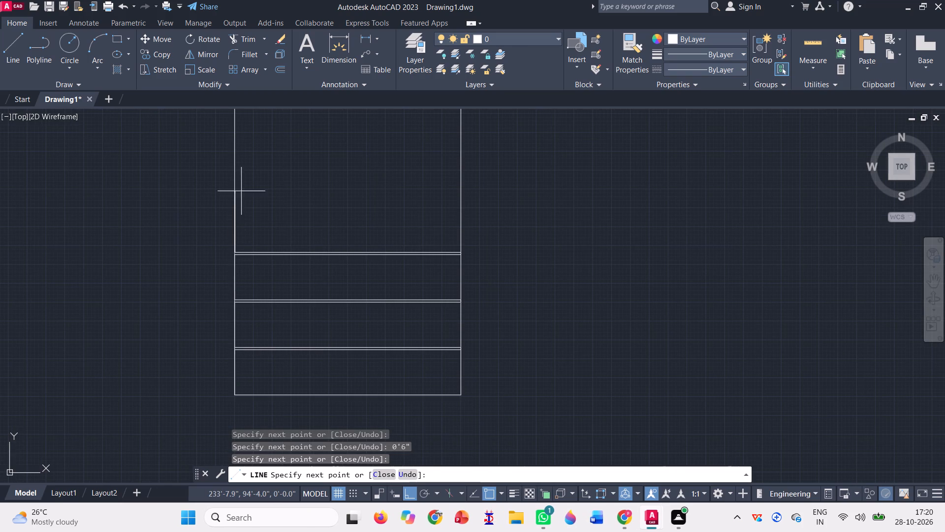
text(10')
key(Return)
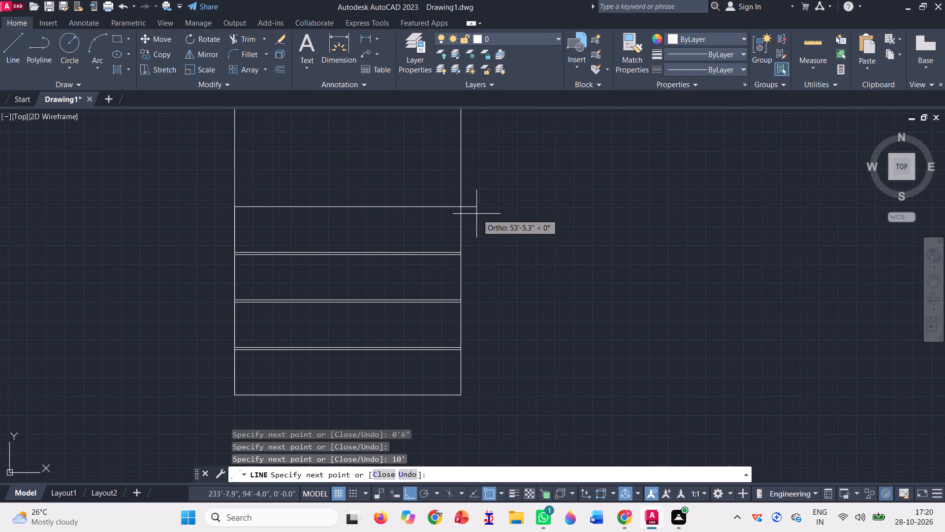
scroll(467, 207, up, 3)
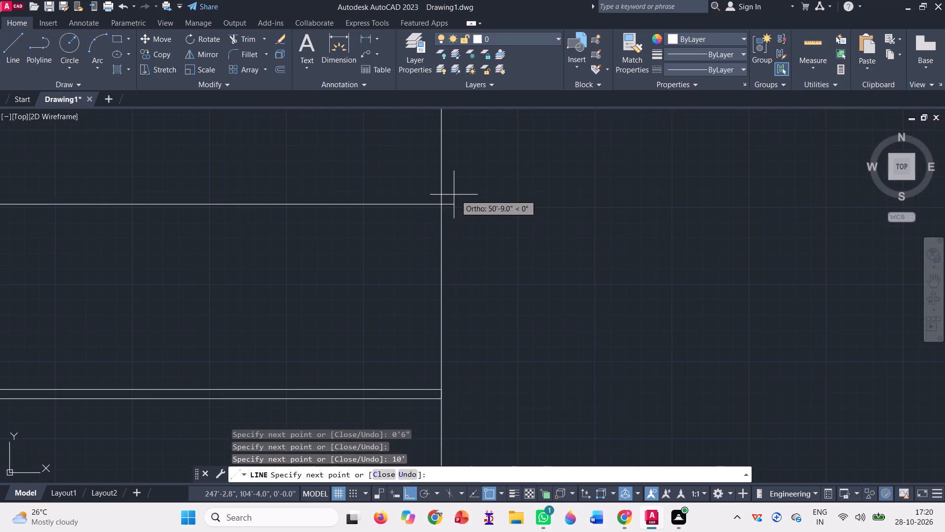
click(441, 207)
text(0'6")
key(Return)
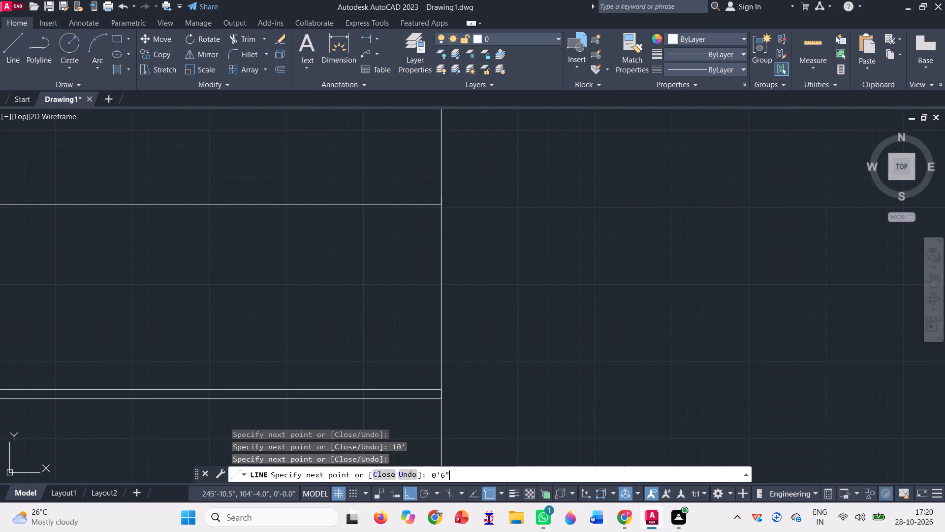
scroll(576, 199, down, 1)
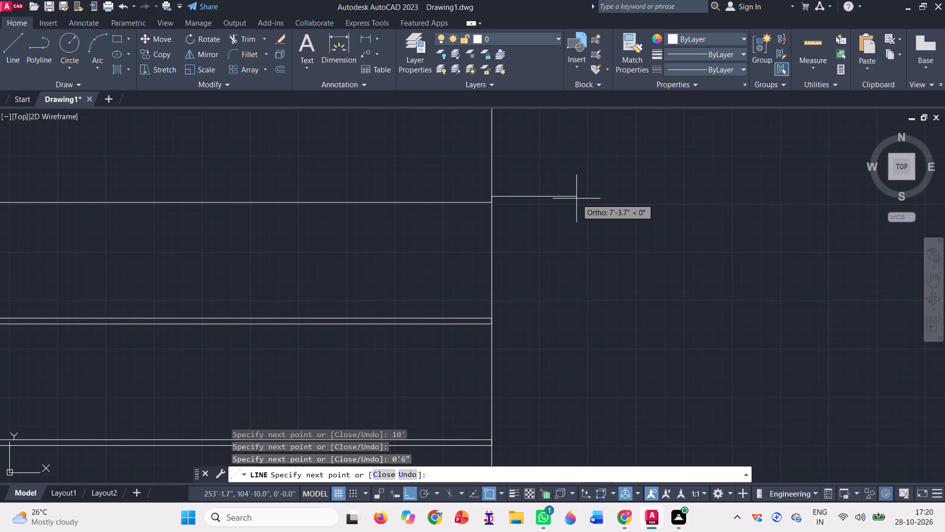
scroll(576, 199, down, 1)
scroll(162, 203, up, 3)
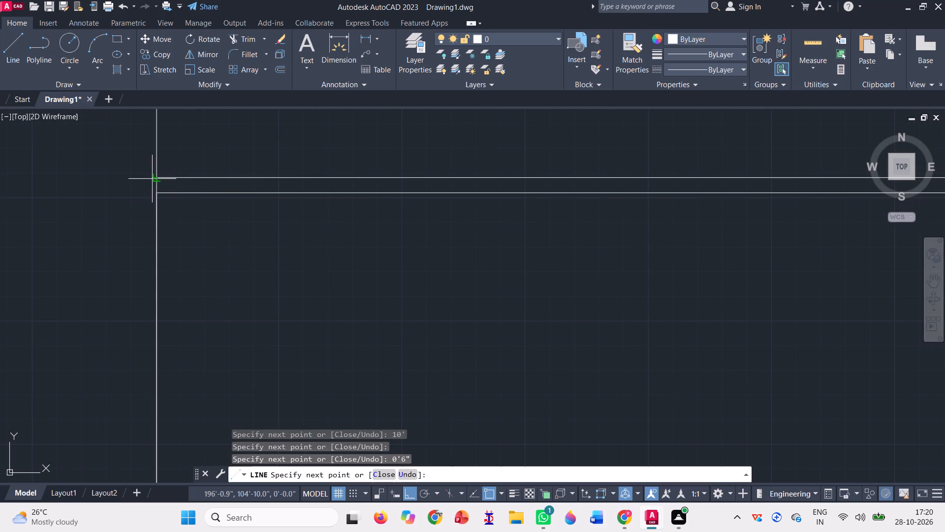
click(156, 179)
scroll(131, 202, down, 4)
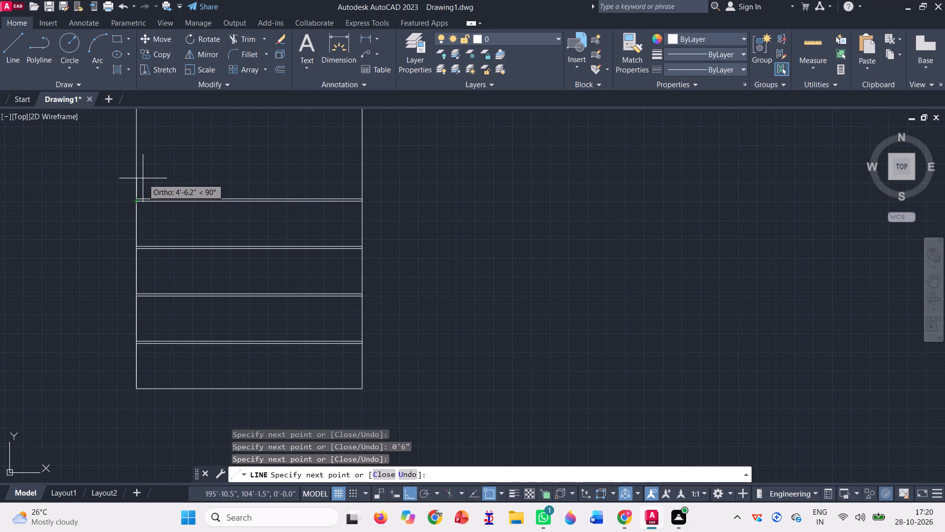
key(space)
Move the base line and all four pairs of horizontal lines horizontally to clear space right of the two verticals.
scroll(128, 303, down, 1)
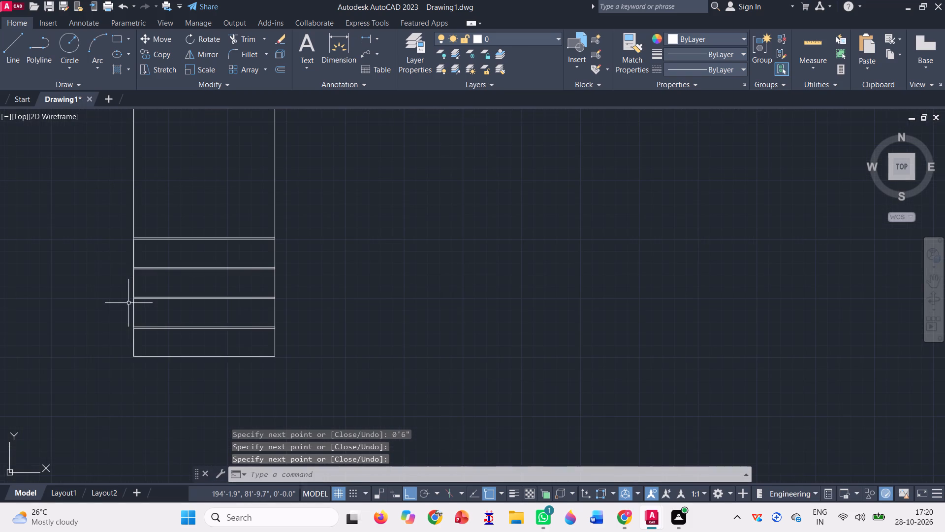
click(225, 343)
click(185, 224)
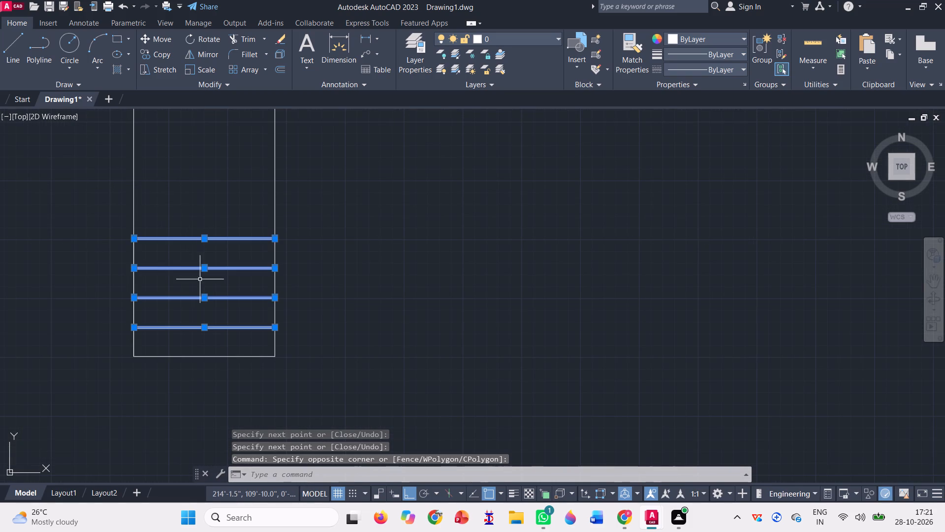
click(191, 359)
click(183, 353)
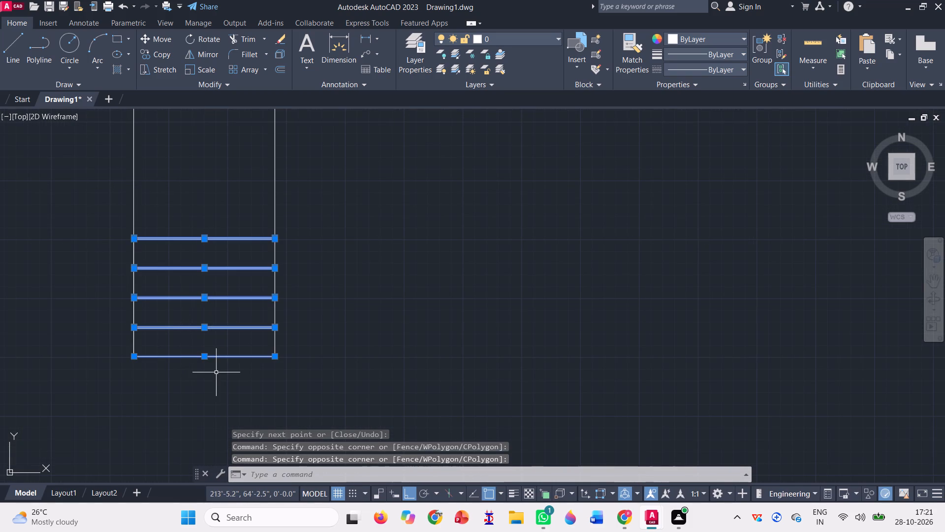
text(m)
key(space)
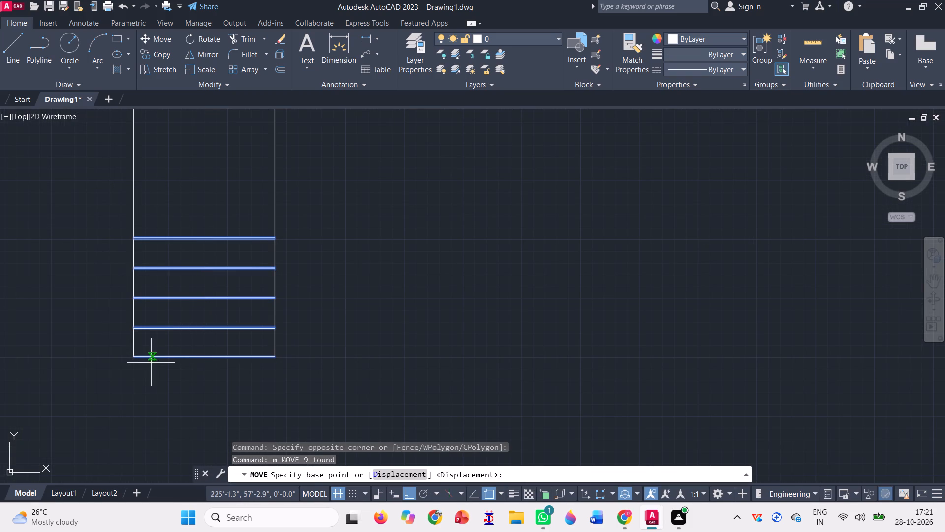
click(131, 356)
click(382, 347)
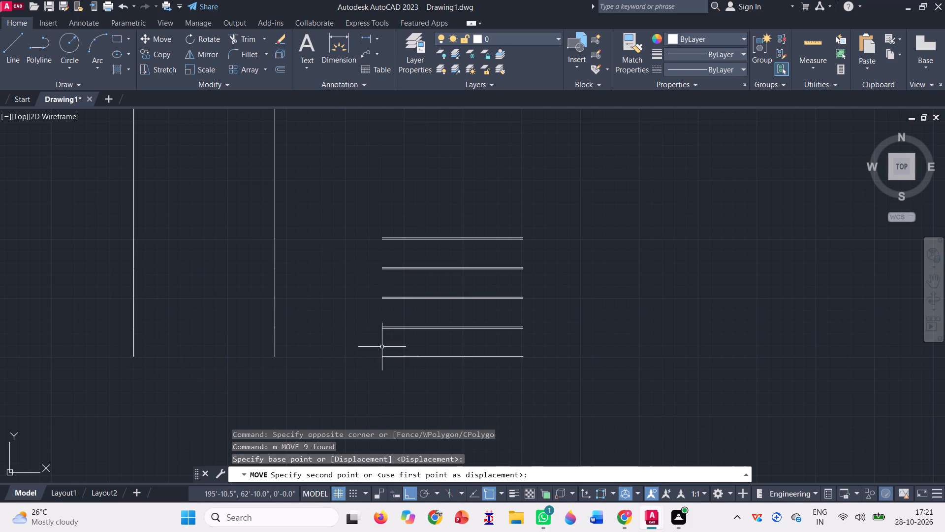
Delete the old right vertical line together with the short segments overlapping its lower part.
click(281, 343)
click(246, 290)
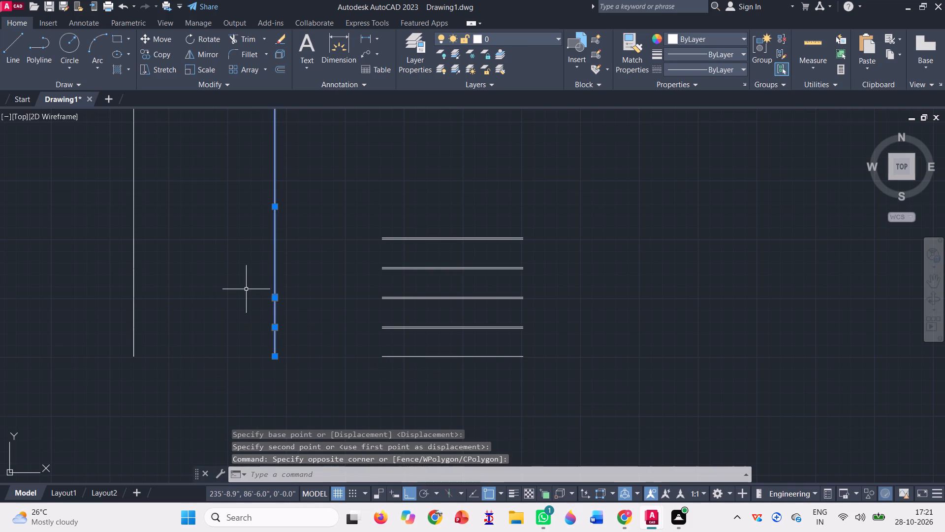
scroll(253, 328, down, 1)
key(Delete)
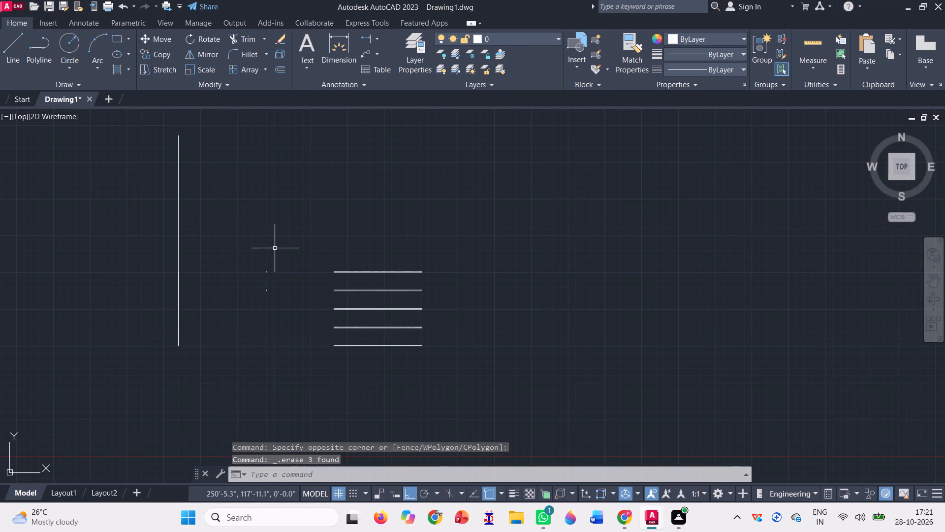
Delete the remaining construction geometry: the two tiny leftover segments, the left vertical line and the short segments overlapping its lower part.
click(272, 313)
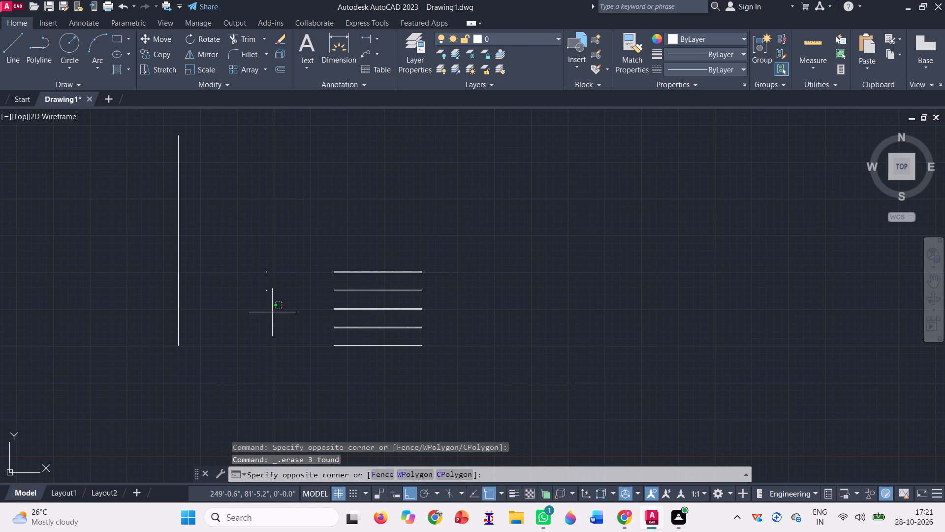
click(230, 241)
key(Delete)
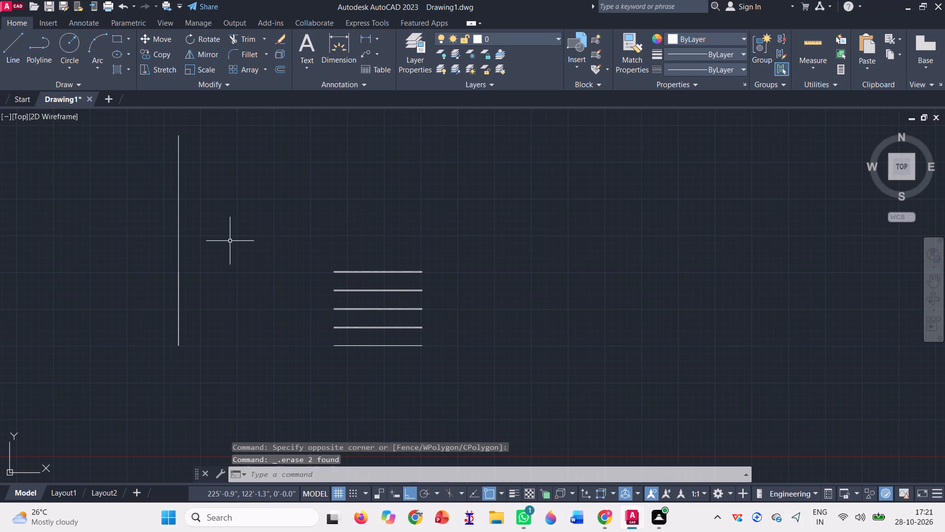
click(184, 224)
click(163, 210)
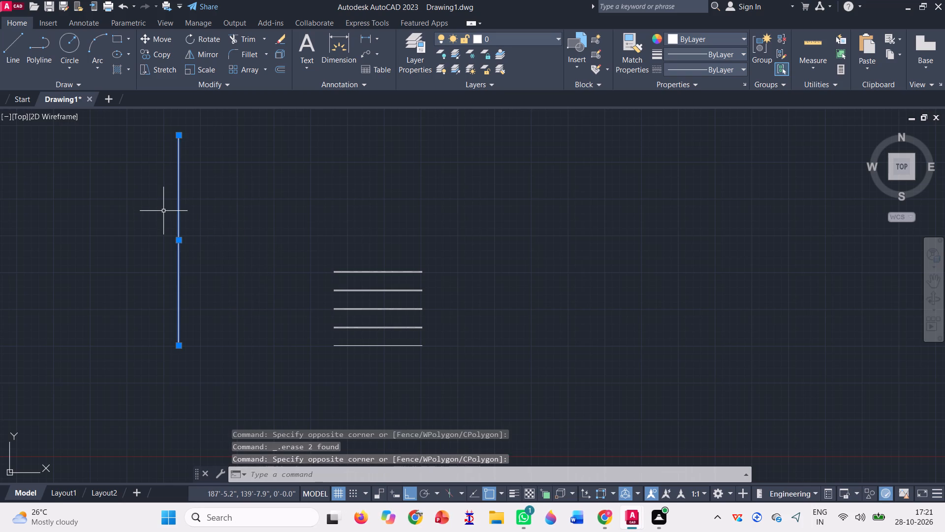
key(Delete)
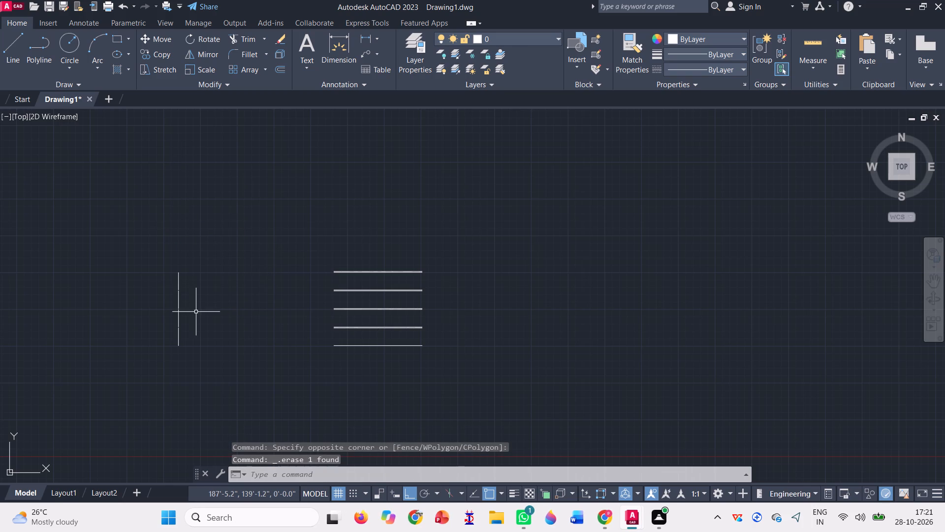
click(197, 313)
click(136, 269)
click(203, 362)
click(116, 314)
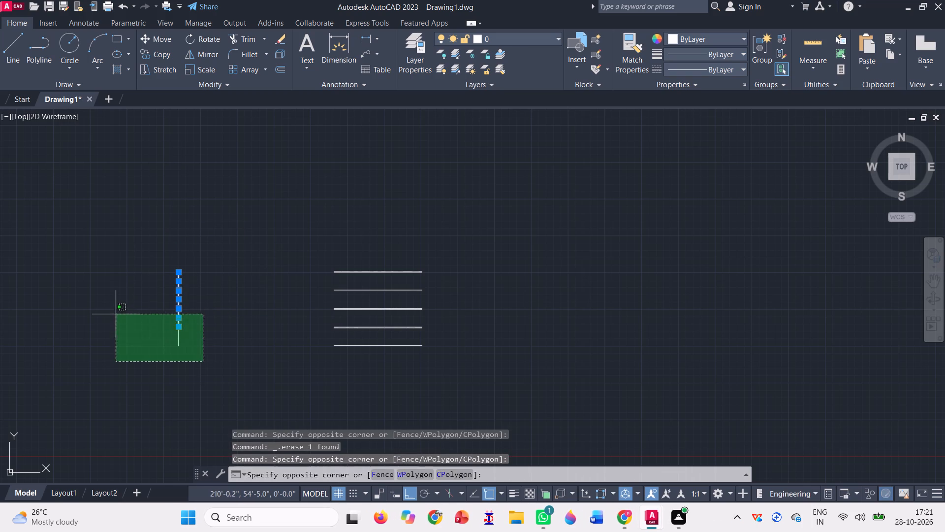
key(Delete)
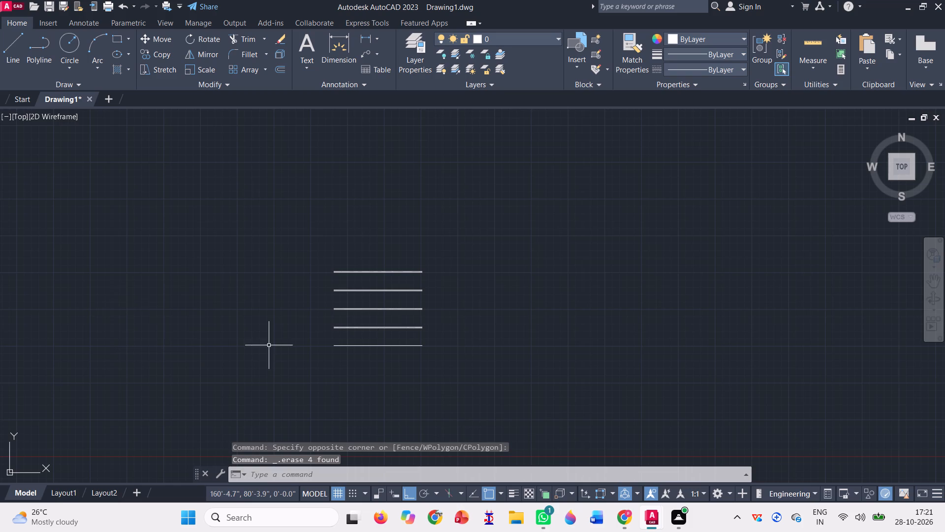
Draw a vertical line from the base line's left endpoint up to the left endpoint of the topmost horizontal.
scroll(368, 336, up, 1)
key(l)
key(Return)
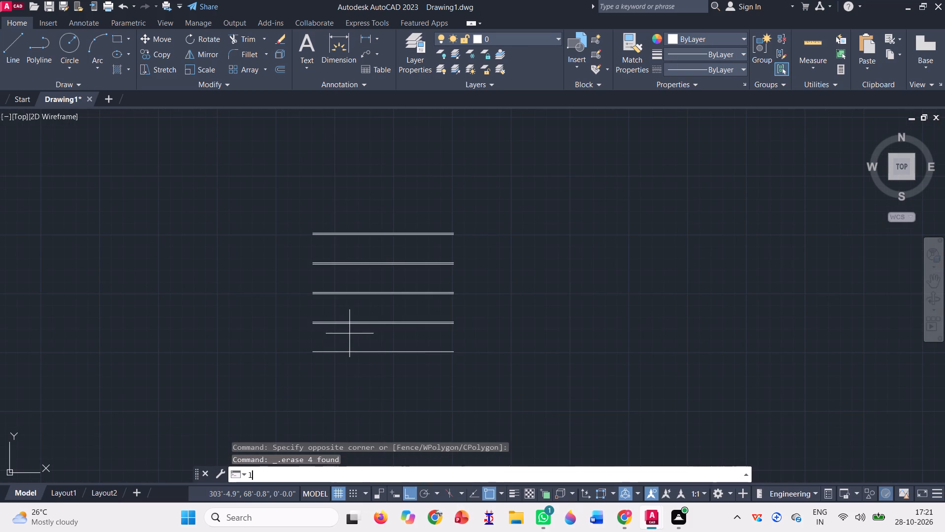
scroll(286, 341, up, 2)
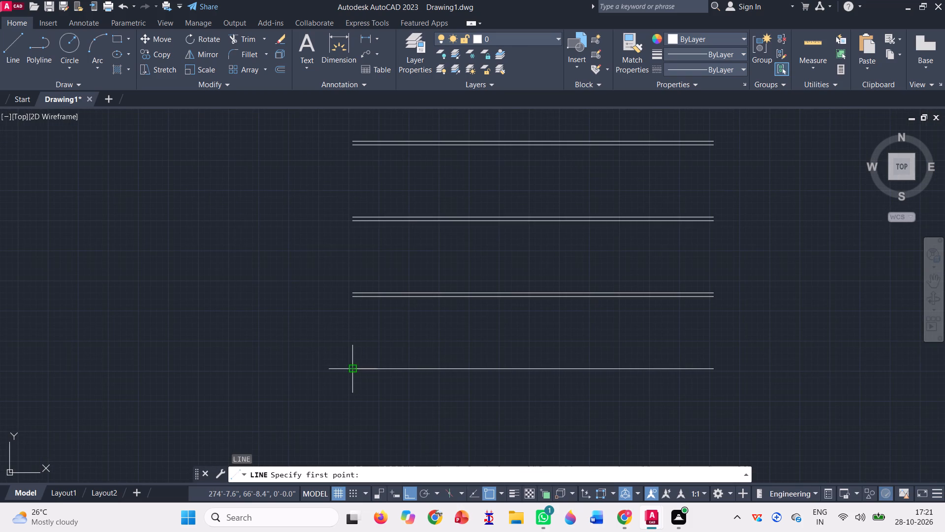
click(353, 369)
scroll(283, 423, down, 1)
scroll(330, 199, up, 3)
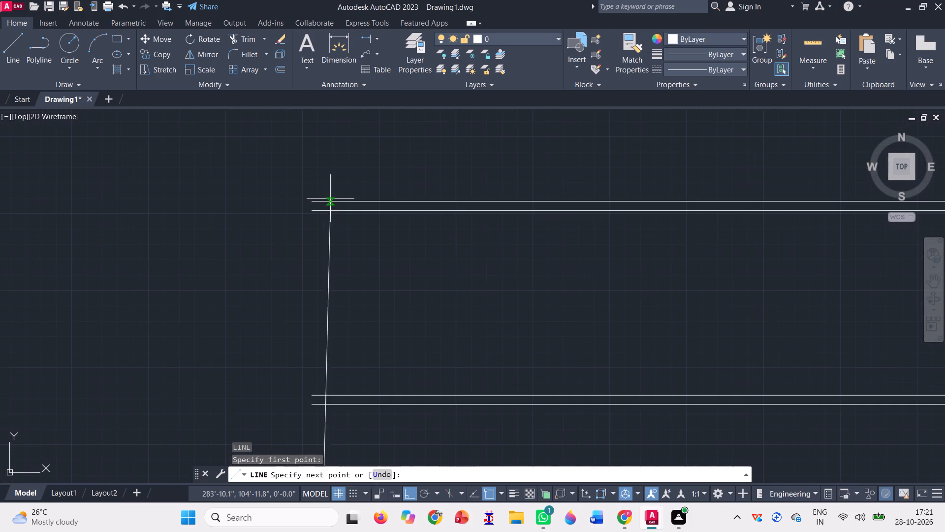
click(312, 201)
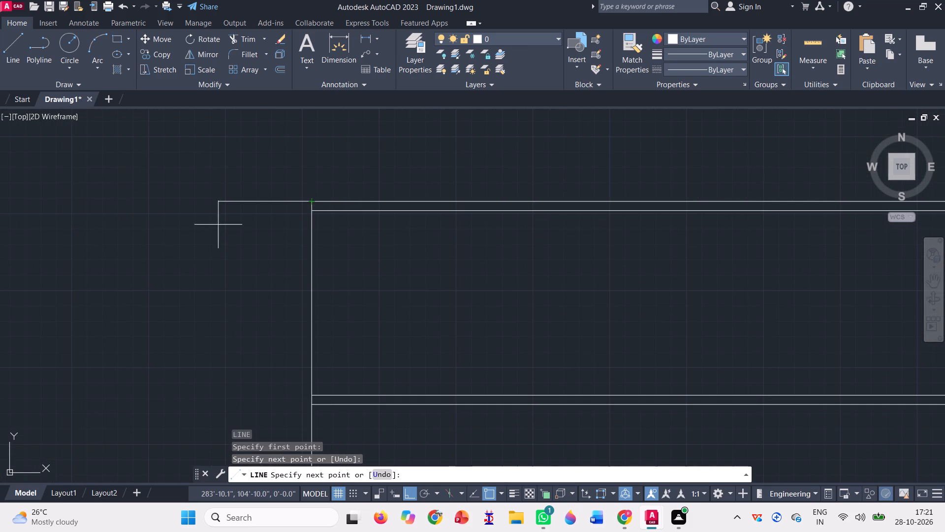
scroll(204, 227, down, 2)
scroll(293, 200, down, 1)
key(space)
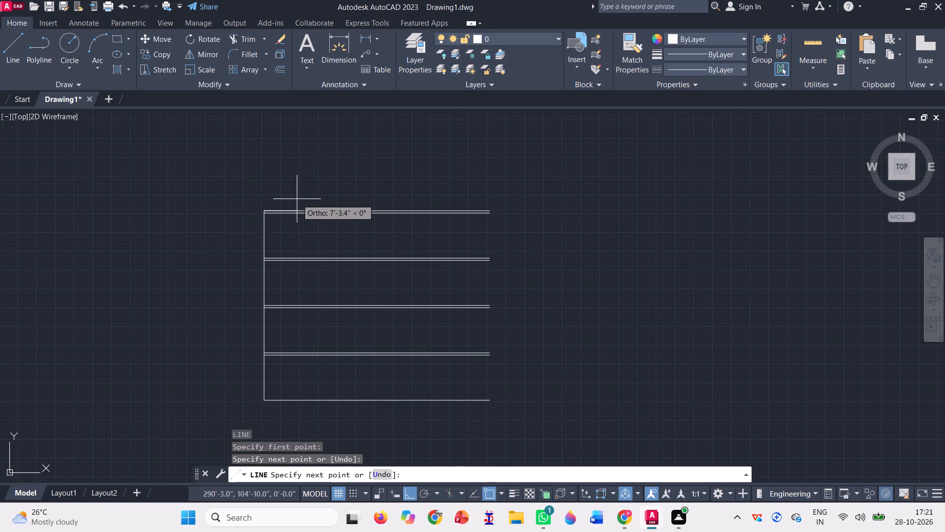
Draw a vertical line from the base line's right endpoint up to the right endpoint of the topmost horizontal.
text(l)
key(Return)
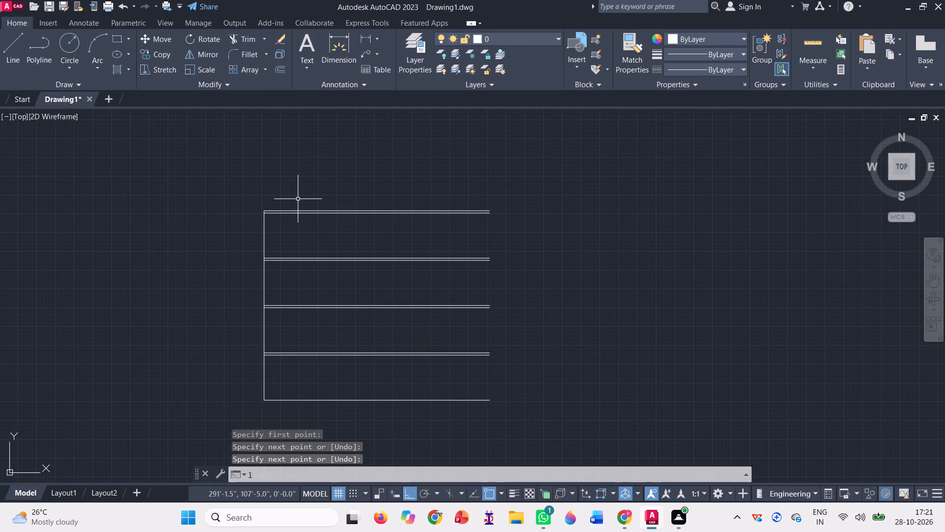
scroll(485, 394, up, 1)
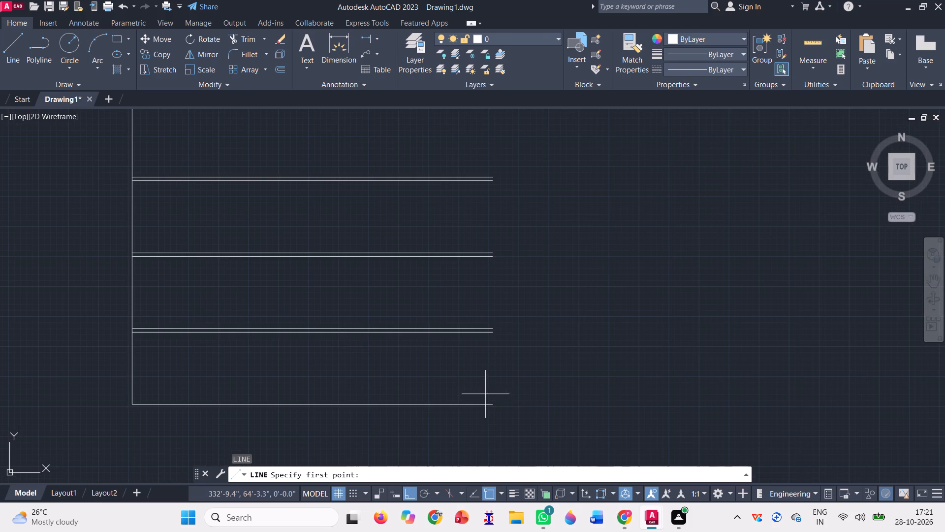
click(490, 406)
scroll(433, 393, down, 1)
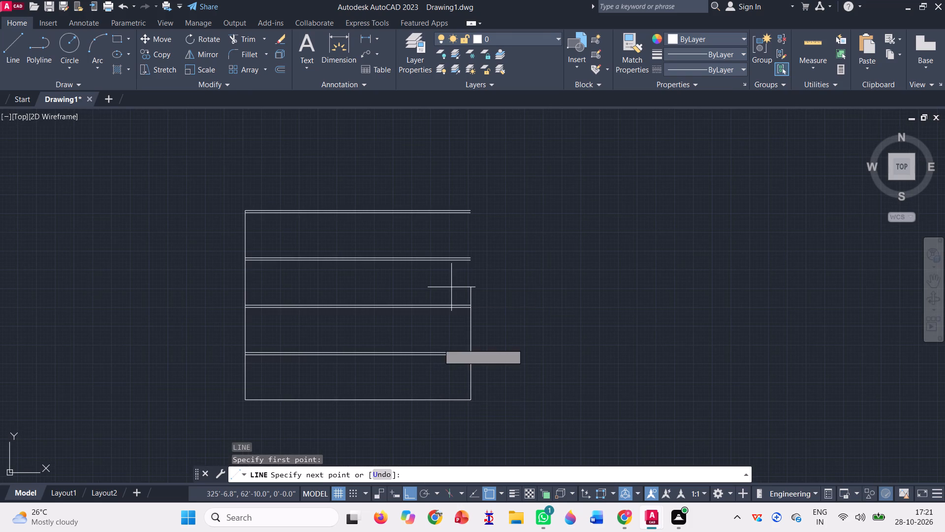
scroll(474, 214, up, 3)
click(458, 199)
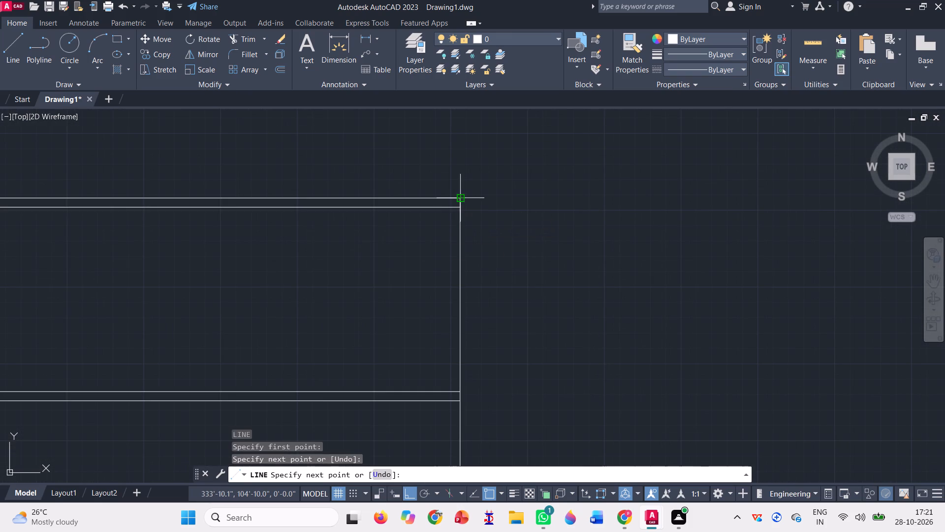
scroll(420, 236, down, 2)
key(space)
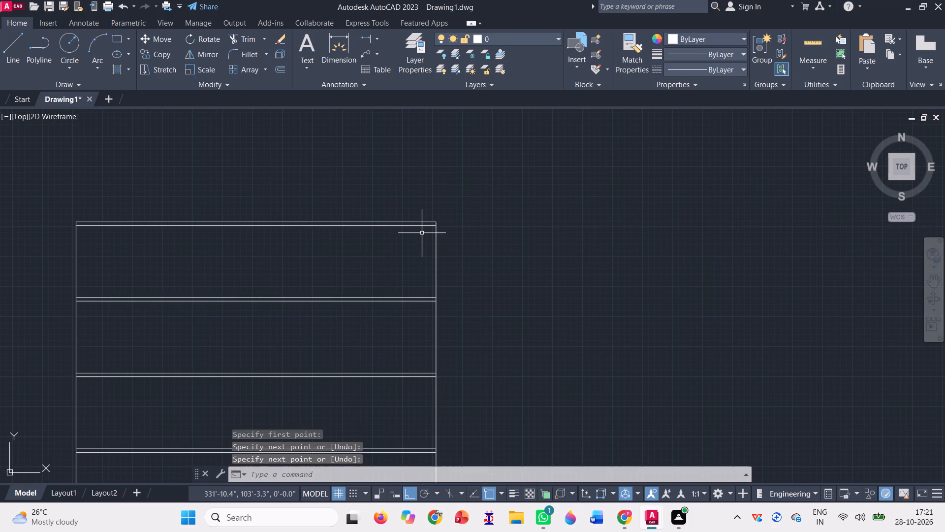
scroll(422, 233, down, 1)
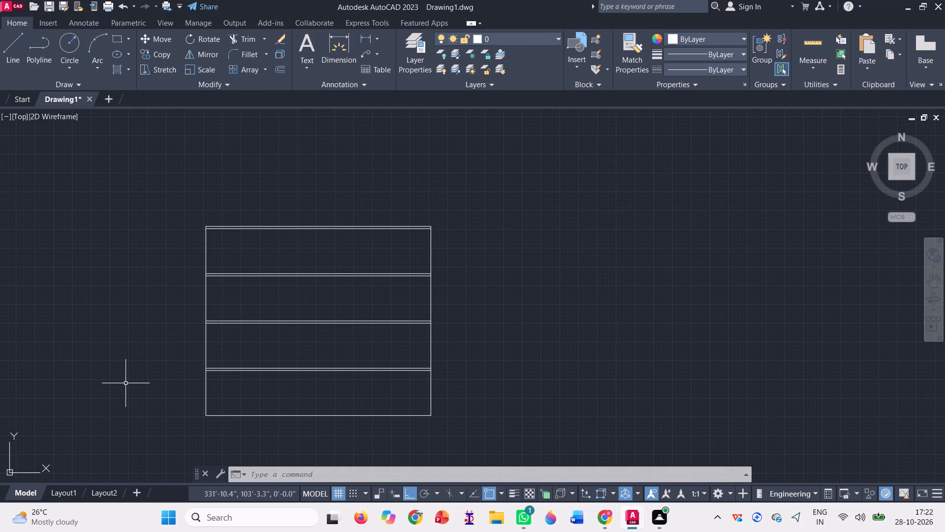
Draw a freehand upright rectangle in the lowest bay from the frame's bottom-left corner, keeping its top below the first pair of horizontals.
scroll(151, 375, up, 1)
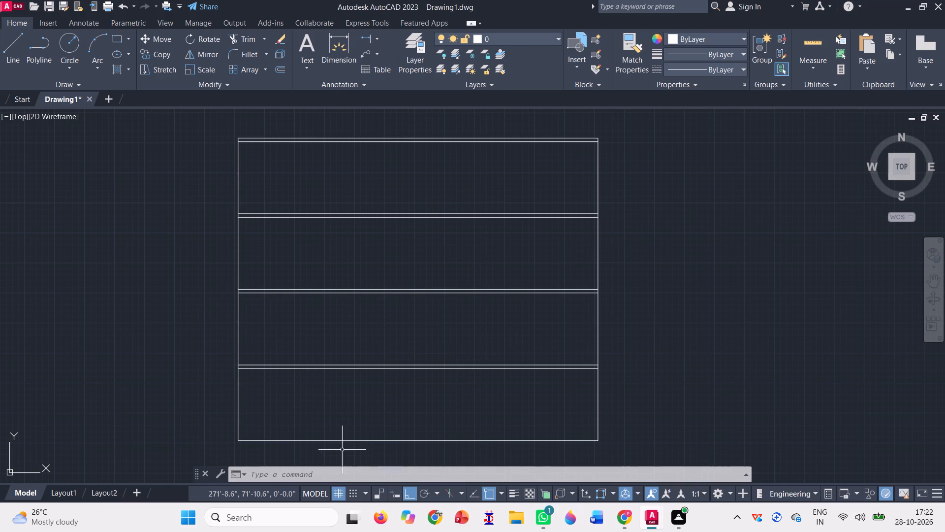
click(118, 40)
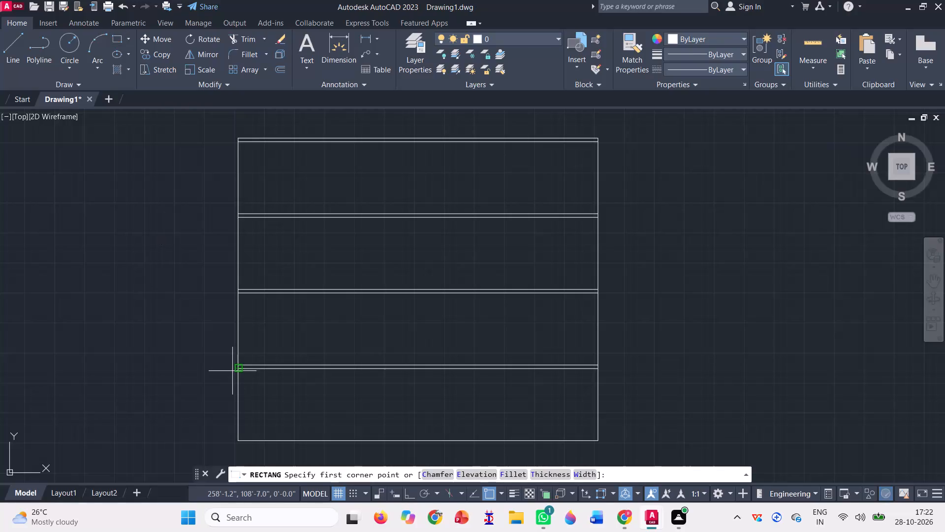
scroll(232, 371, down, 1)
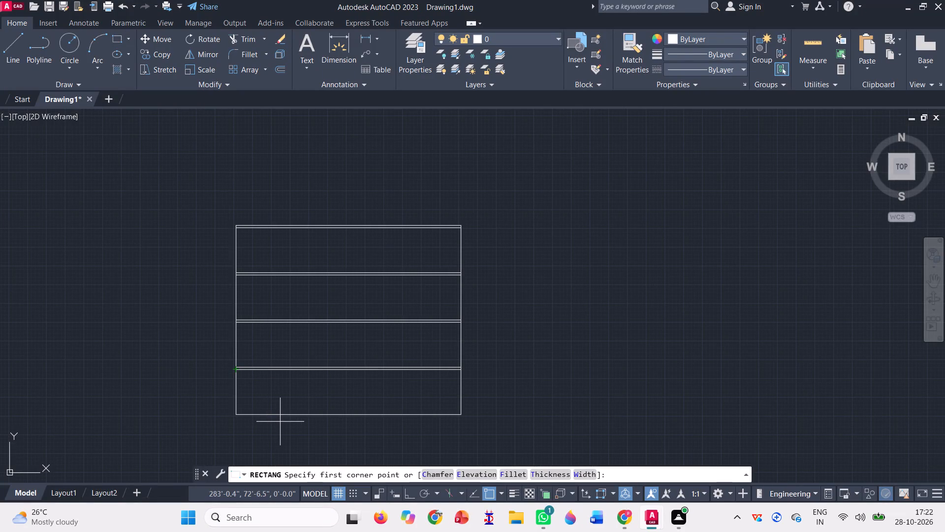
scroll(339, 429, up, 1)
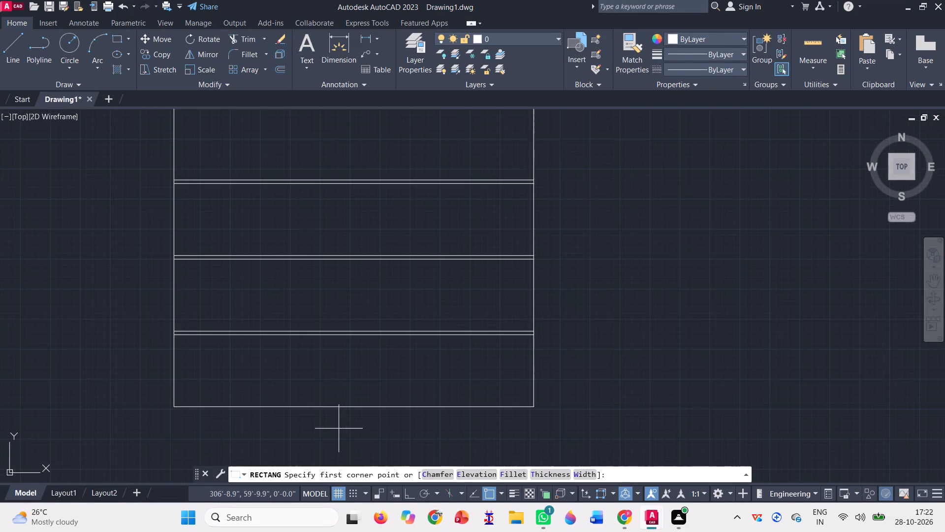
click(172, 408)
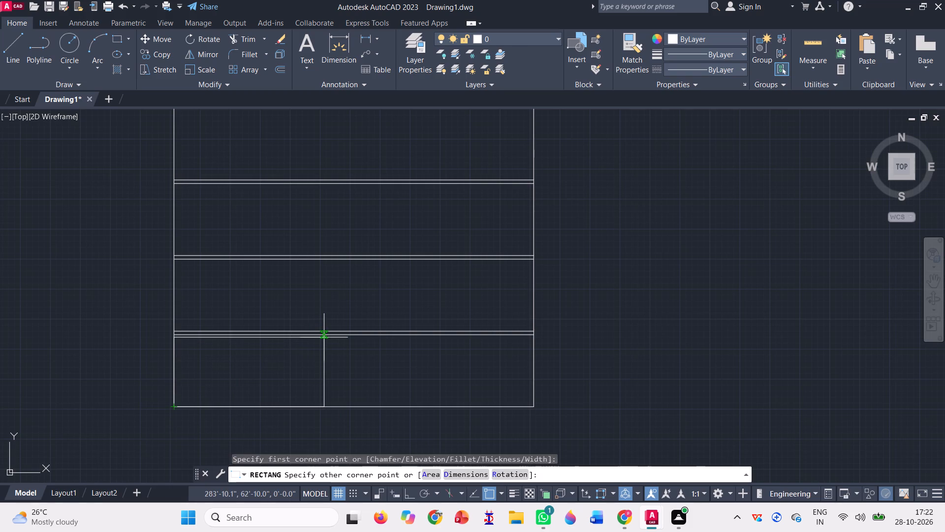
scroll(320, 367, down, 1)
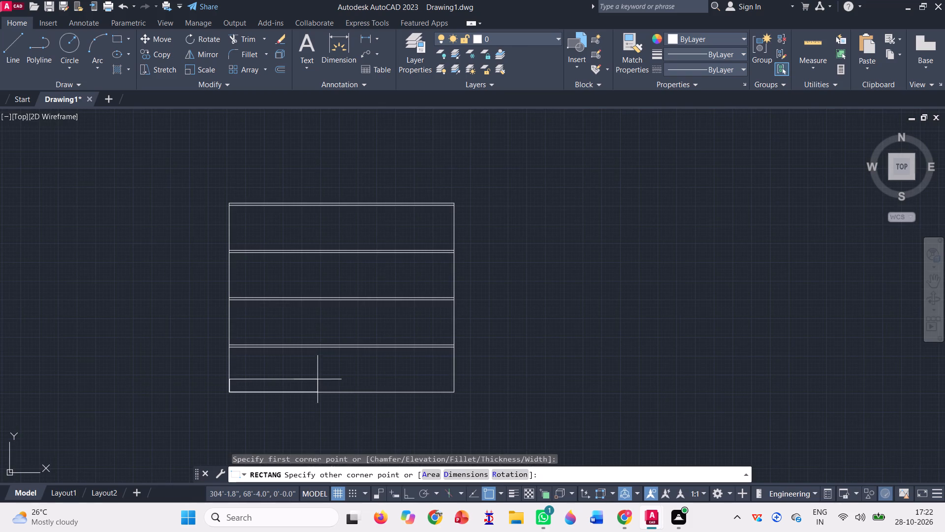
scroll(317, 381, up, 1)
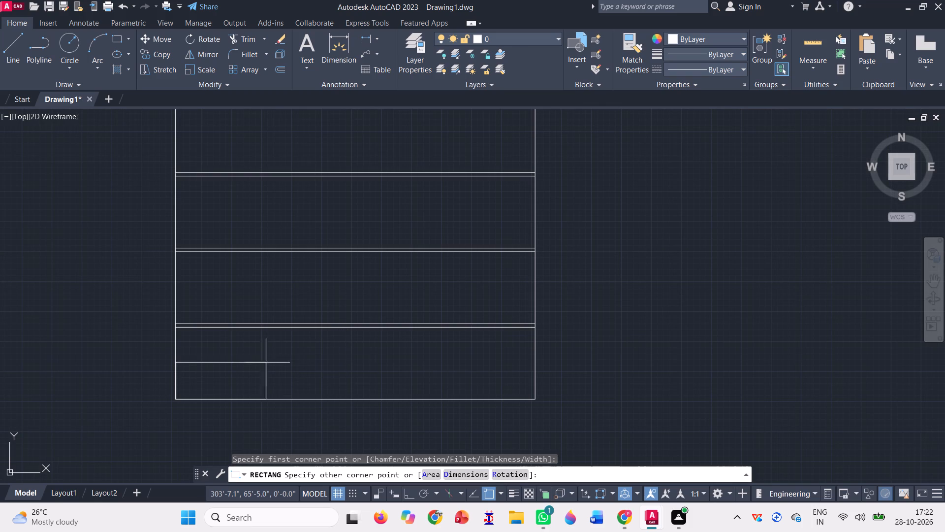
scroll(210, 350, up, 2)
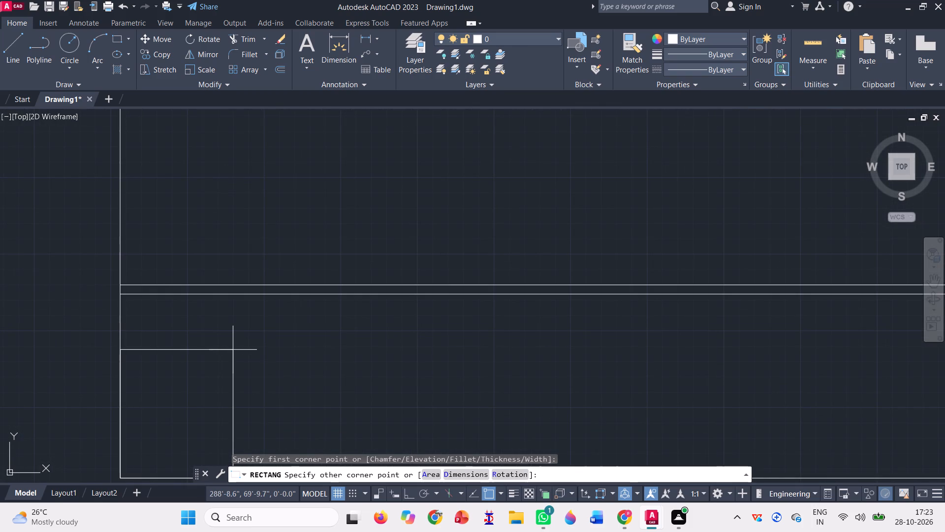
click(234, 350)
scroll(208, 343, down, 1)
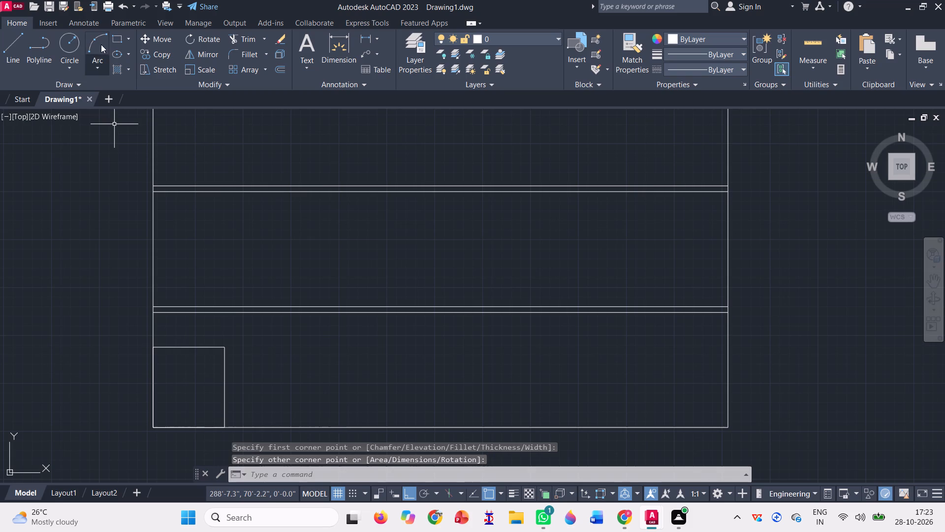
Copy the lowest bay's corner rectangle about 14'-8" to the right along the base line, using its bottom-left corner as base point.
click(166, 52)
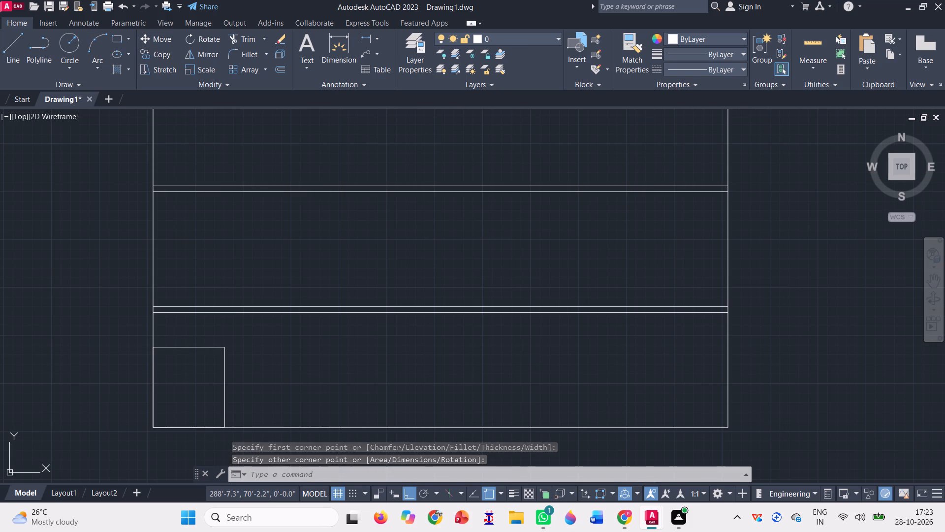
click(218, 392)
click(239, 360)
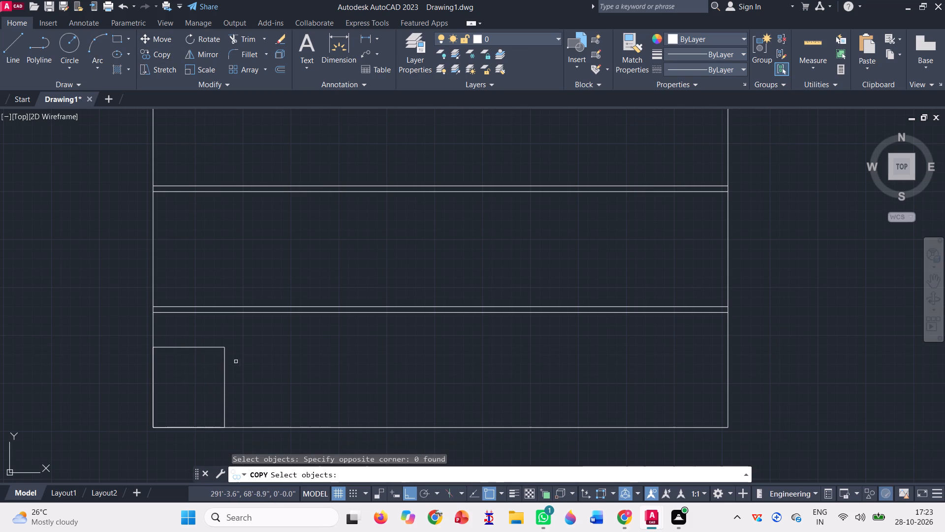
click(217, 368)
click(192, 334)
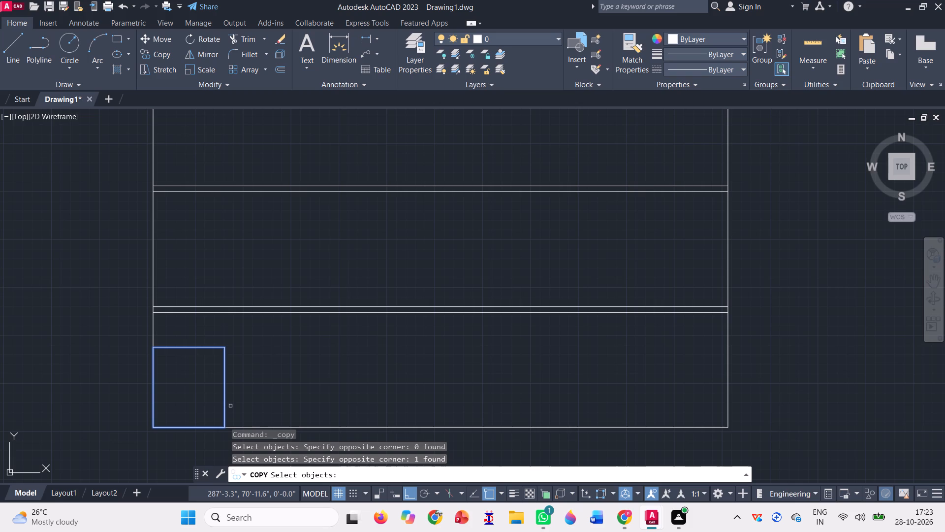
key(space)
click(153, 425)
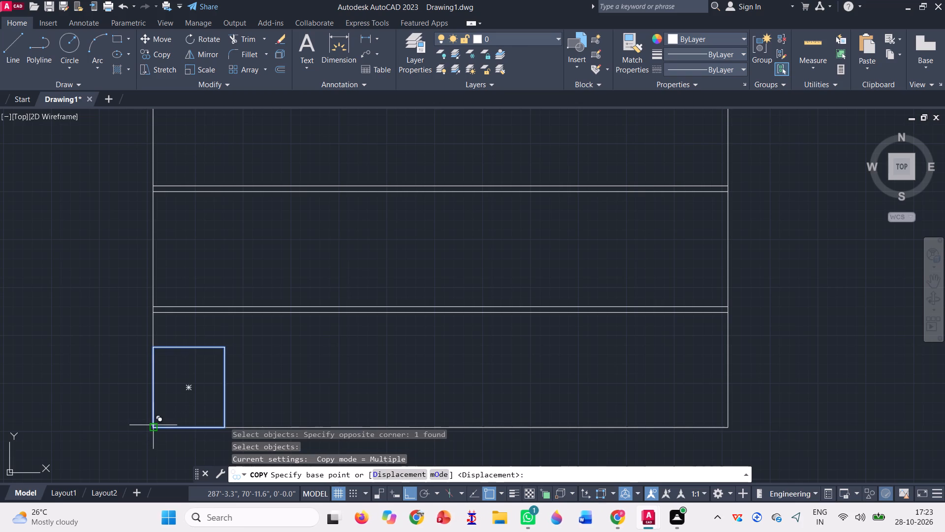
scroll(160, 414, down, 1)
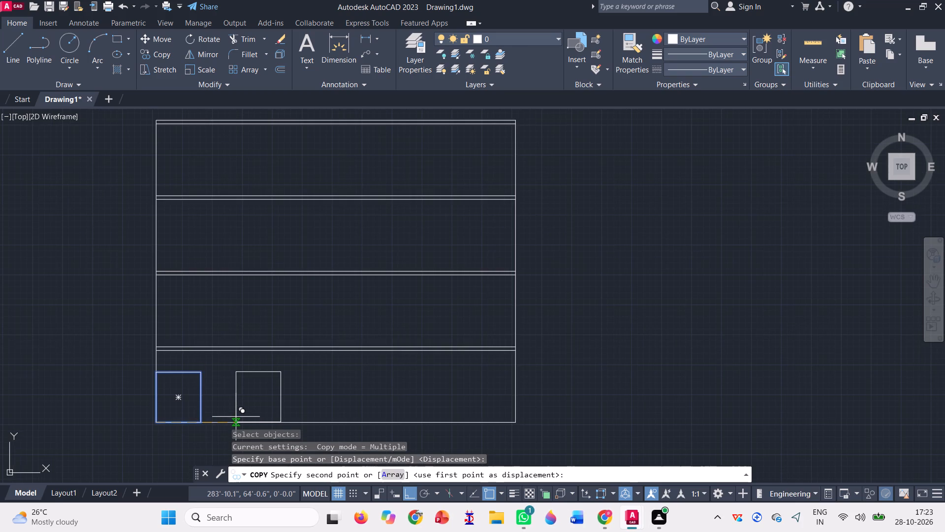
scroll(237, 414, down, 1)
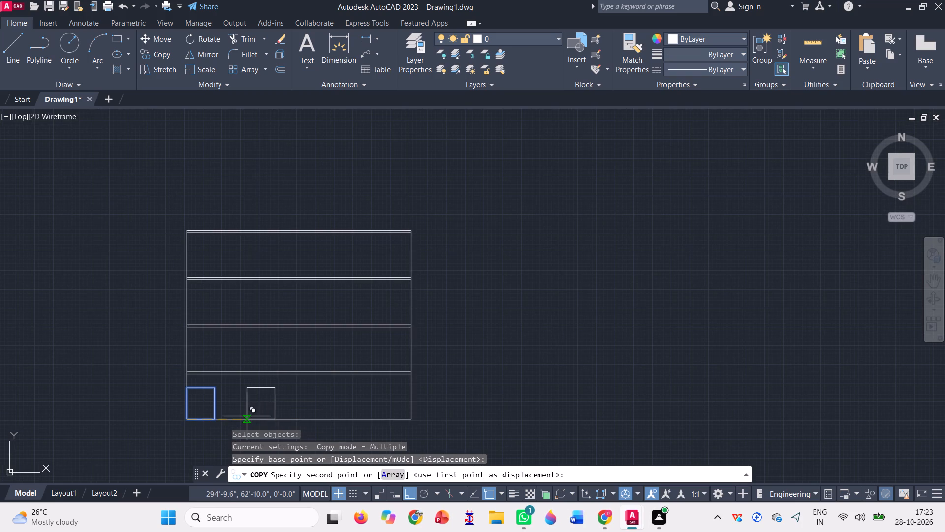
scroll(288, 322, down, 2)
scroll(270, 367, up, 3)
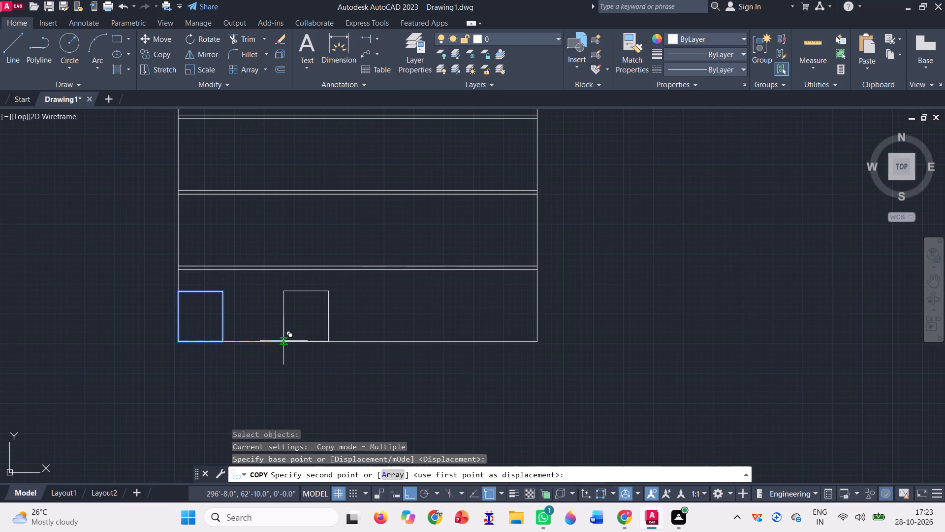
click(283, 341)
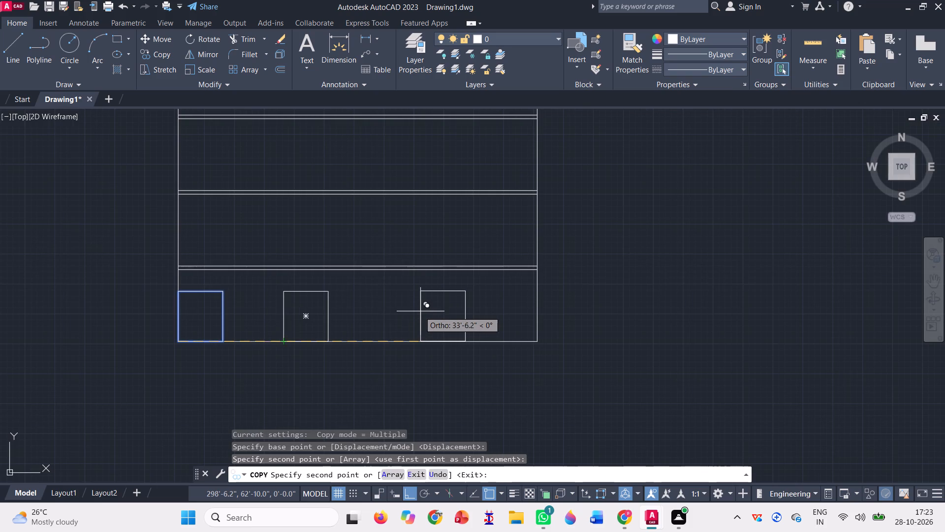
scroll(420, 311, up, 1)
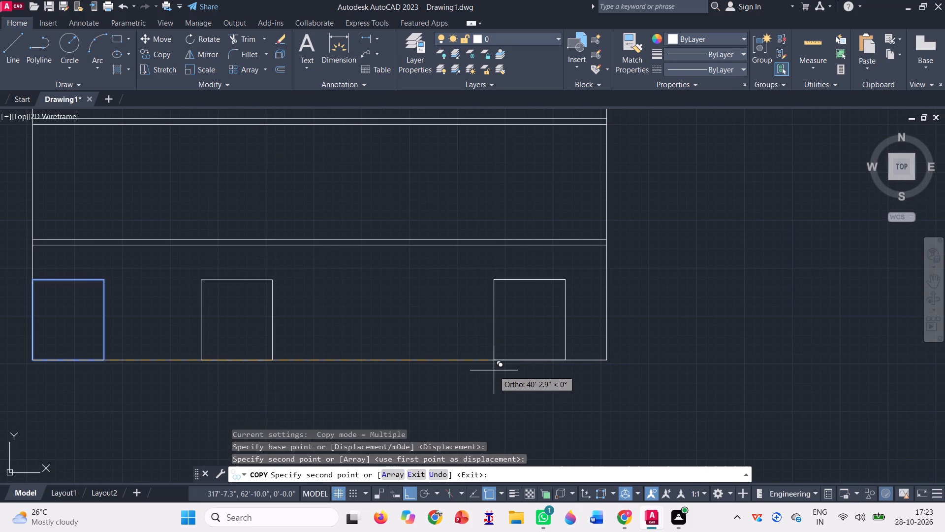
key(Escape)
Draw a wider rectangle, about 12'-4" by 6'-10", from the copied rectangle's top-left corner down to the base line.
scroll(427, 385, down, 1)
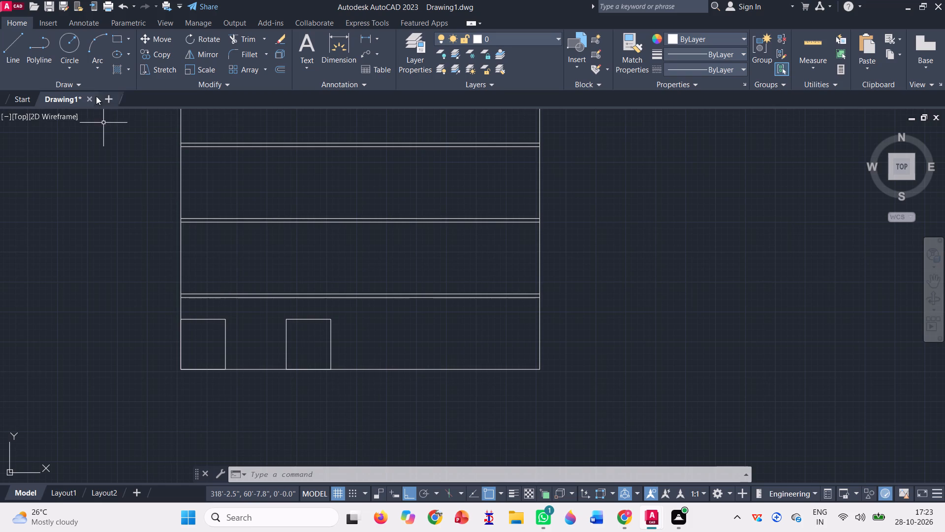
click(116, 36)
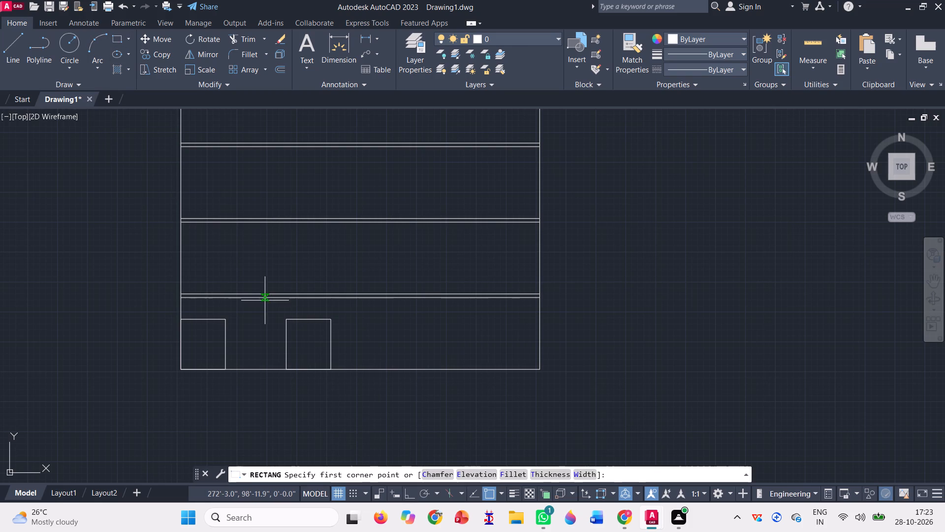
click(285, 317)
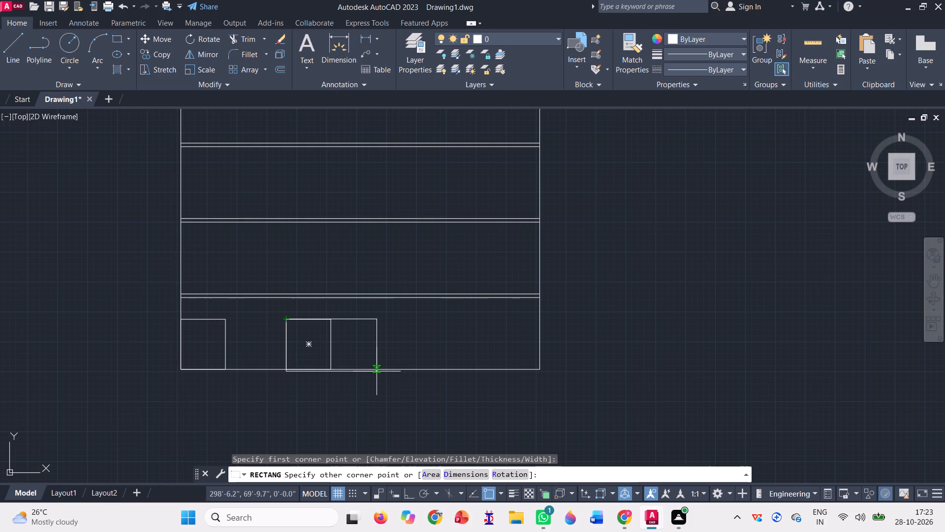
click(375, 371)
Delete the narrow copied rectangle overlapping the wider one.
click(335, 340)
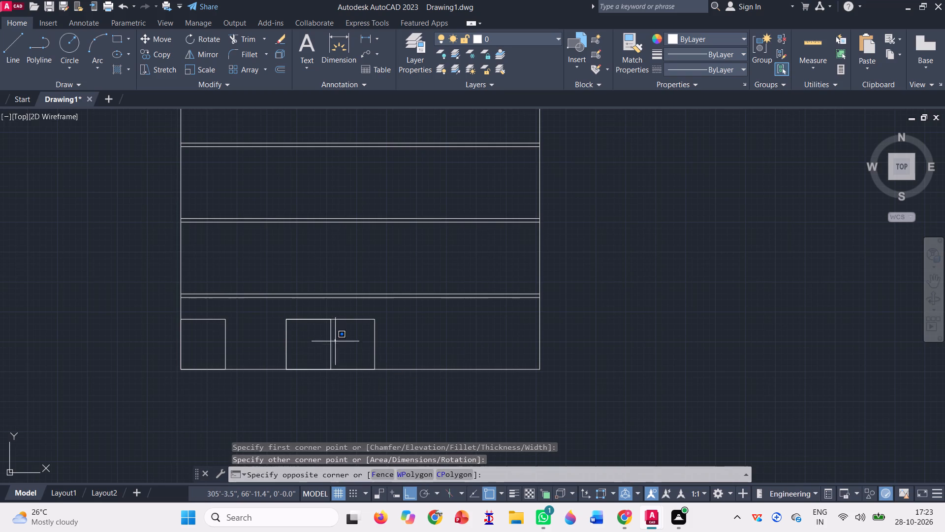
click(329, 340)
key(Delete)
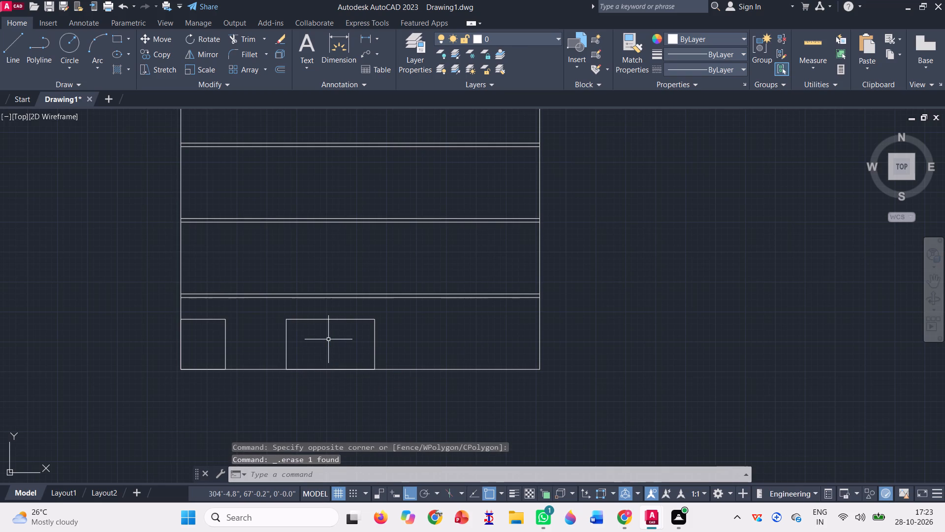
Draw a horizontal construction line through the top-right corner of the leftmost rectangle in the lowest bay.
text(xl)
key(Return)
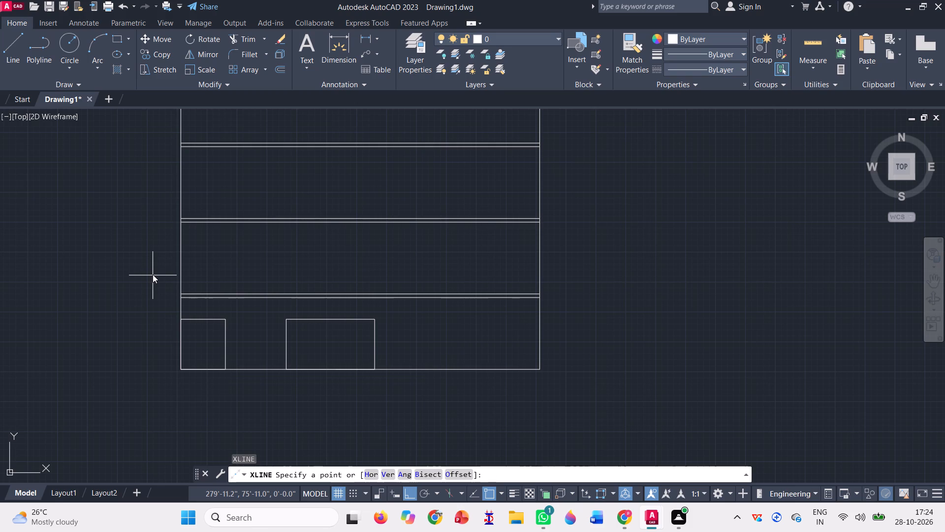
click(225, 320)
click(640, 313)
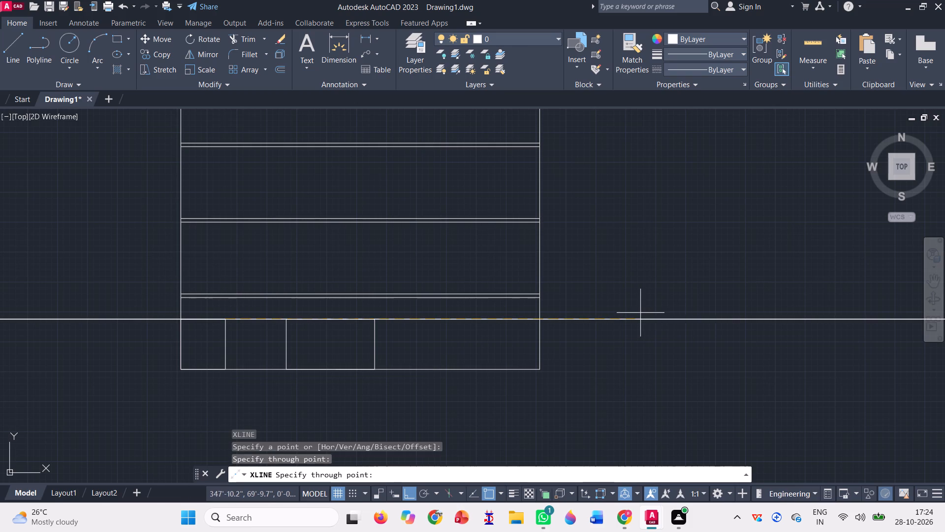
key(space)
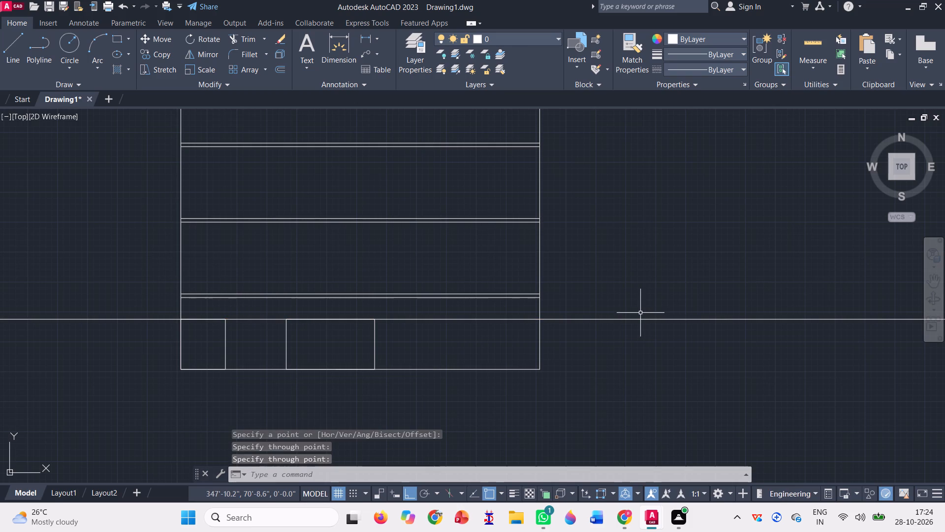
Draw a narrow upright rectangle about 2' wide from the frame's bottom-right corner up to the horizontal construction line.
click(121, 40)
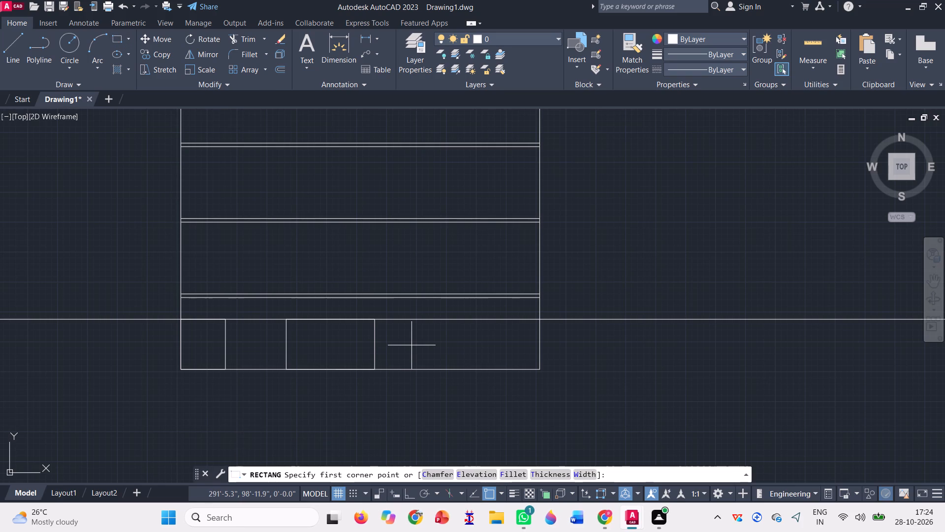
scroll(411, 345, up, 1)
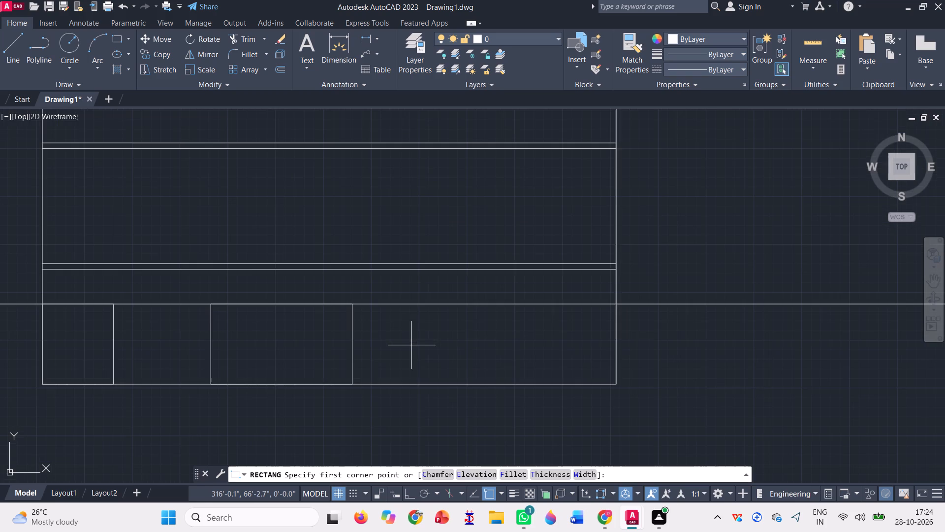
click(618, 387)
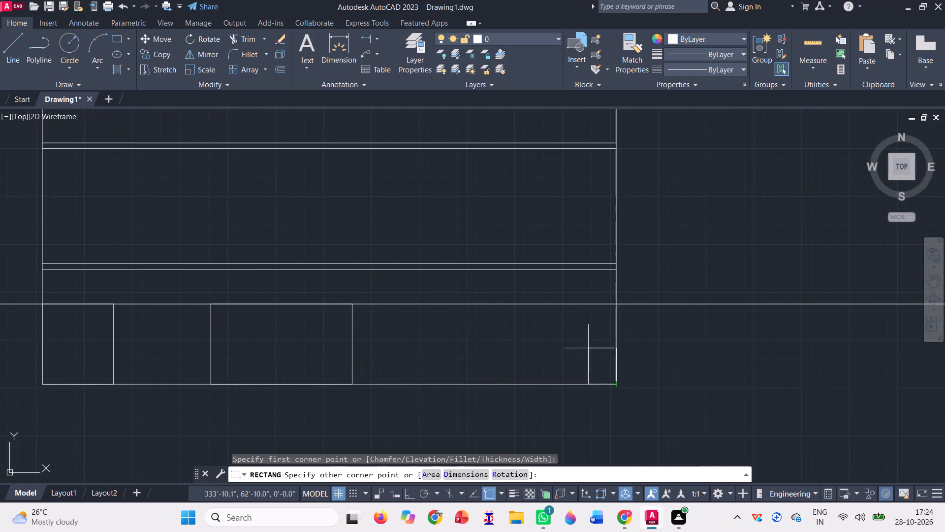
scroll(595, 306, up, 1)
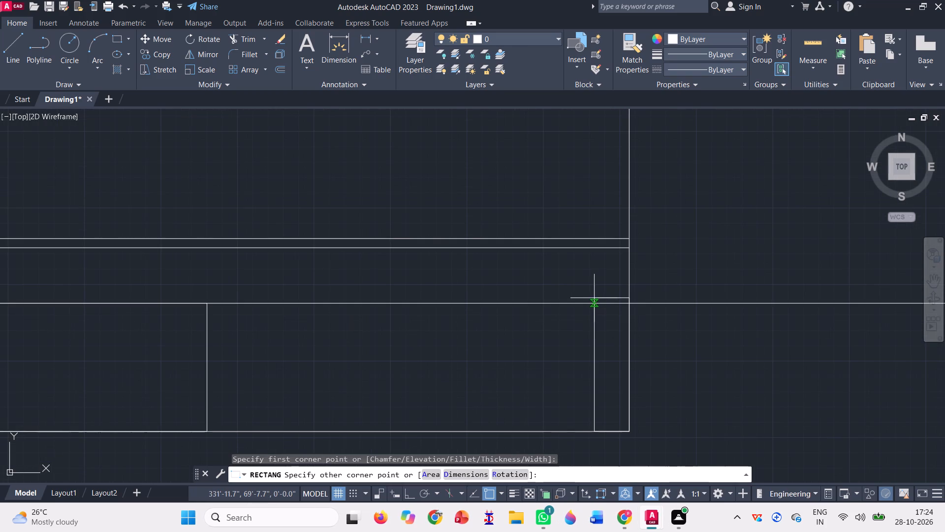
click(591, 304)
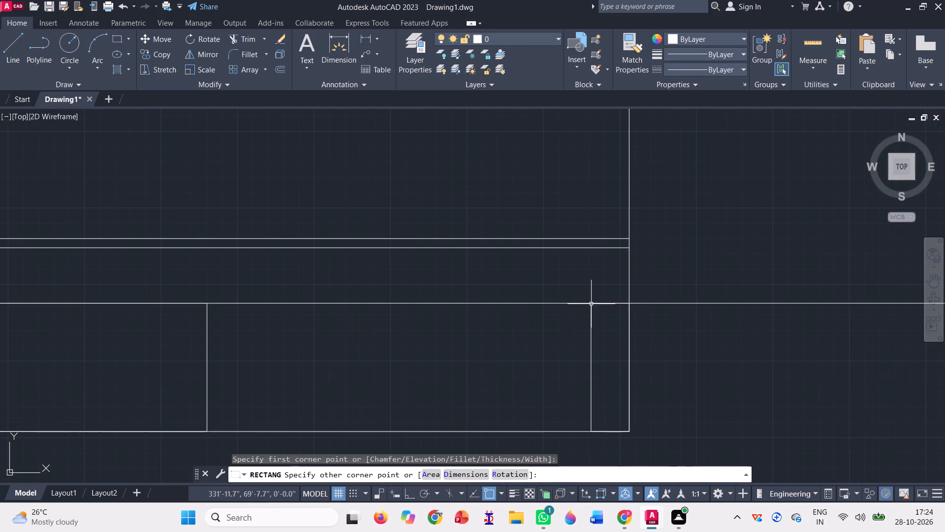
Delete the horizontal construction line running along the tops of the rectangles.
scroll(475, 295, down, 3)
click(592, 311)
click(568, 287)
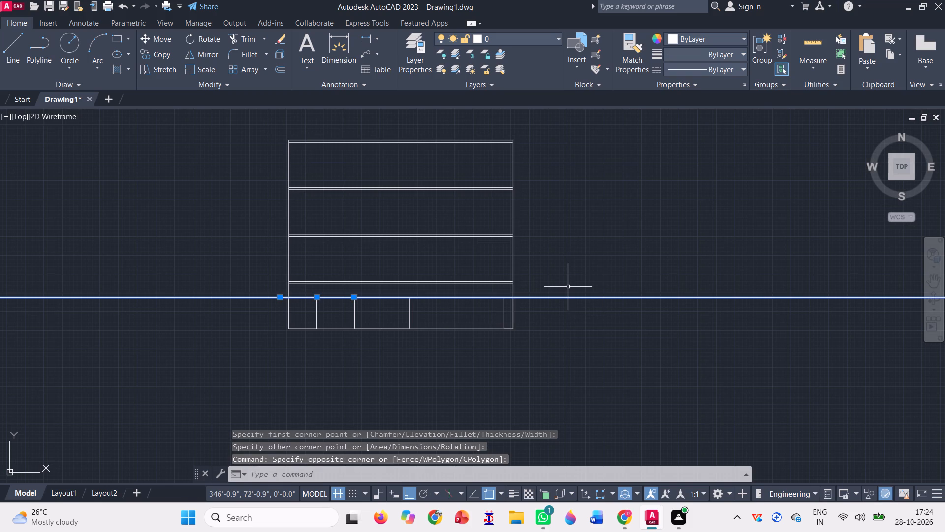
key(Delete)
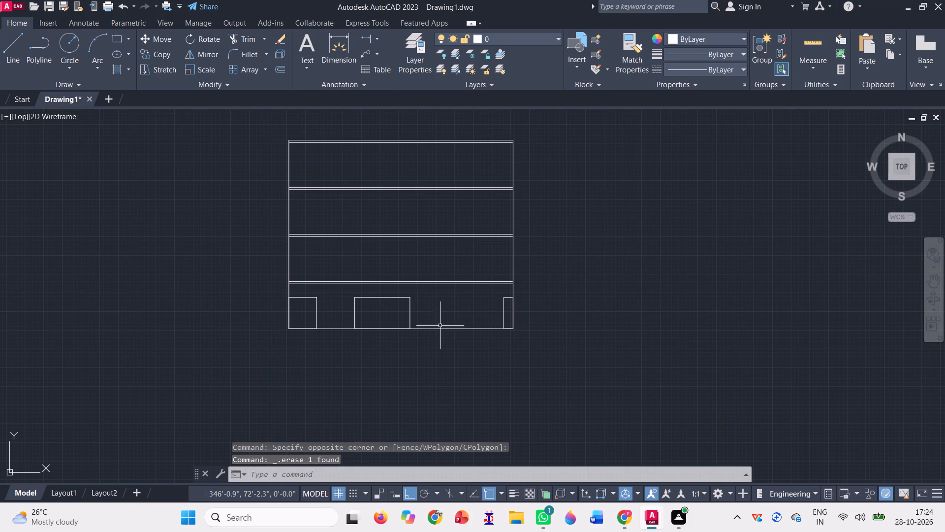
Move the wide middle rectangle about 2' to the right along the base line, using its bottom-right corner as base point.
scroll(432, 330, up, 2)
scroll(297, 308, down, 1)
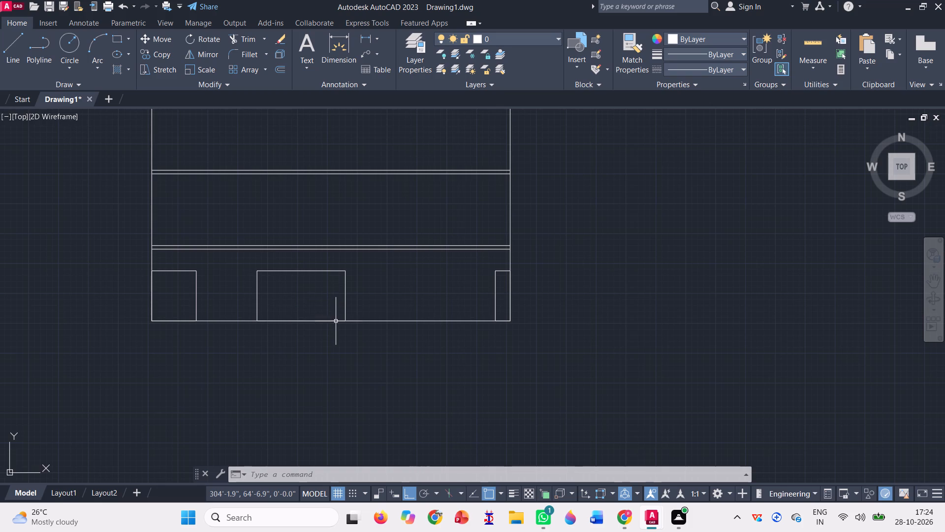
click(269, 291)
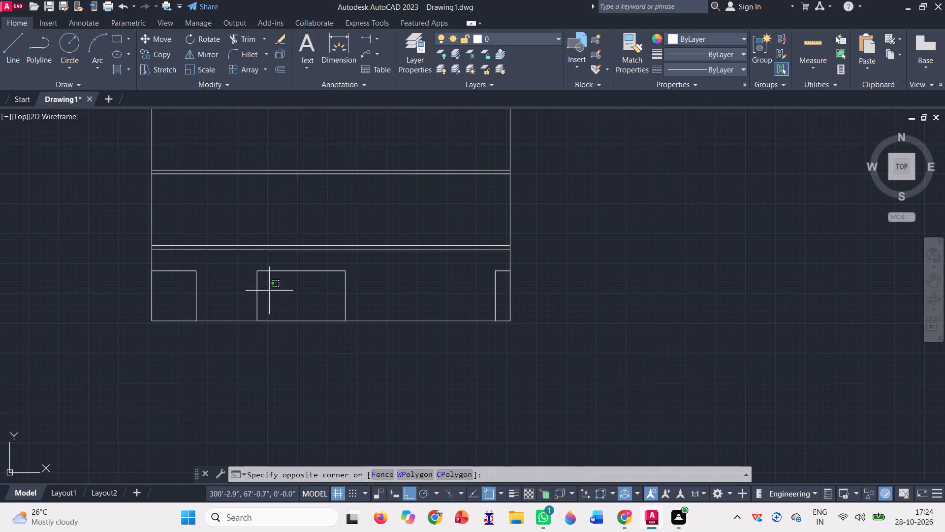
click(239, 273)
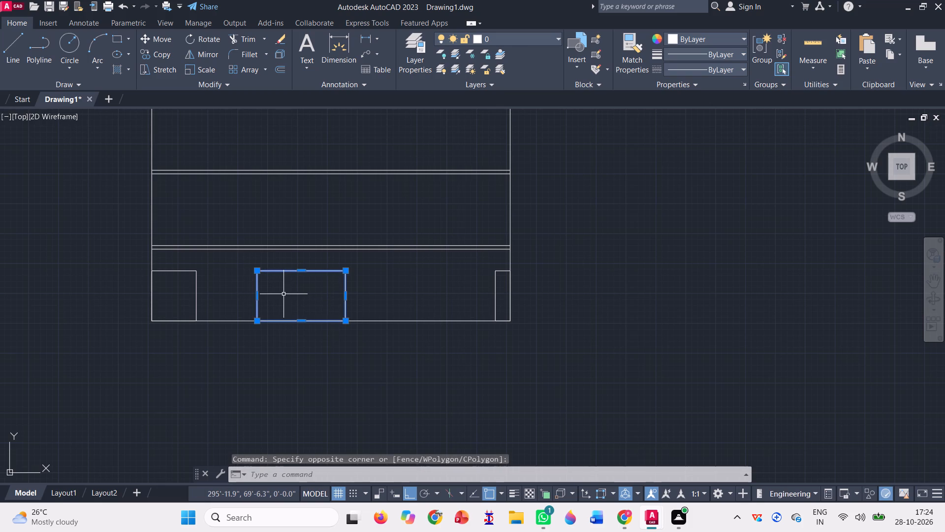
text(m)
key(space)
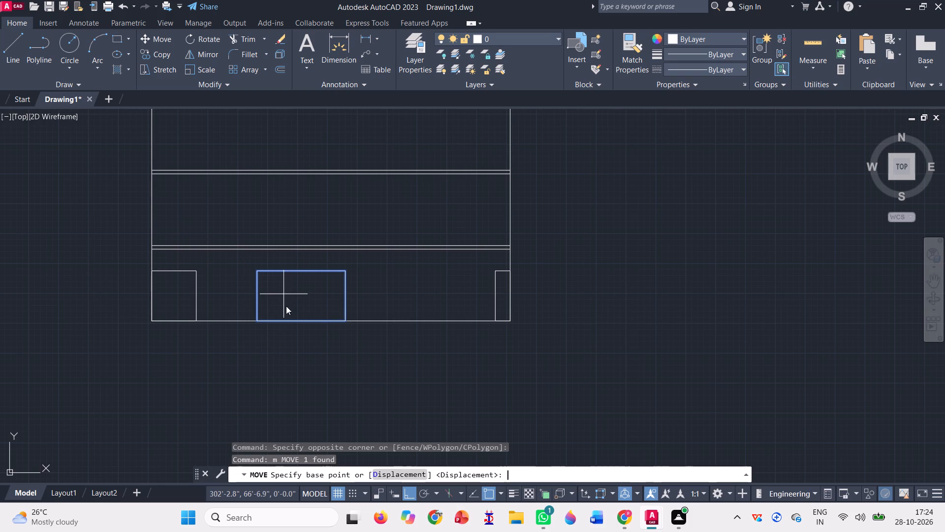
scroll(341, 341, up, 2)
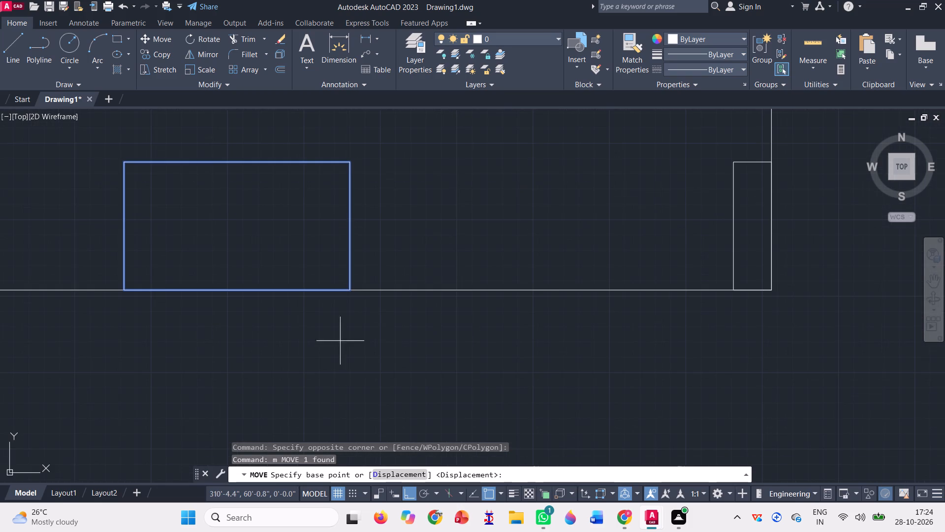
click(351, 290)
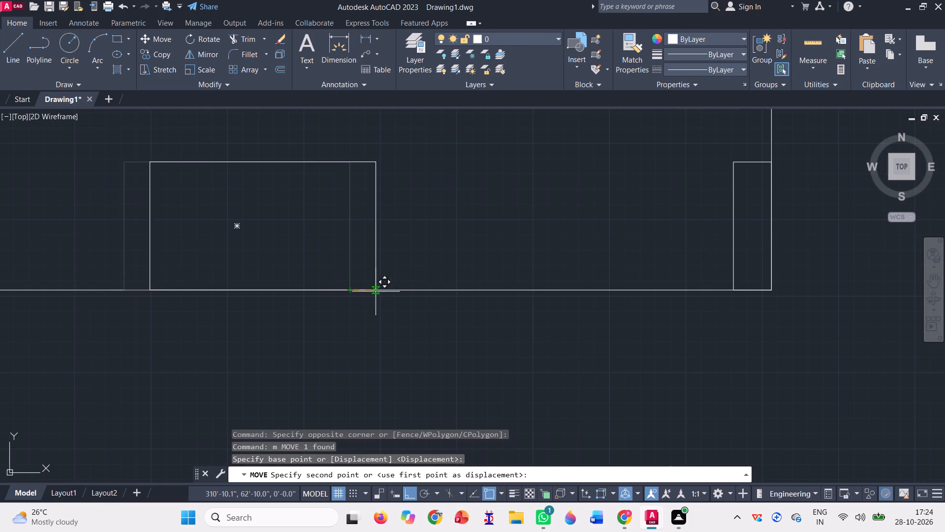
click(389, 294)
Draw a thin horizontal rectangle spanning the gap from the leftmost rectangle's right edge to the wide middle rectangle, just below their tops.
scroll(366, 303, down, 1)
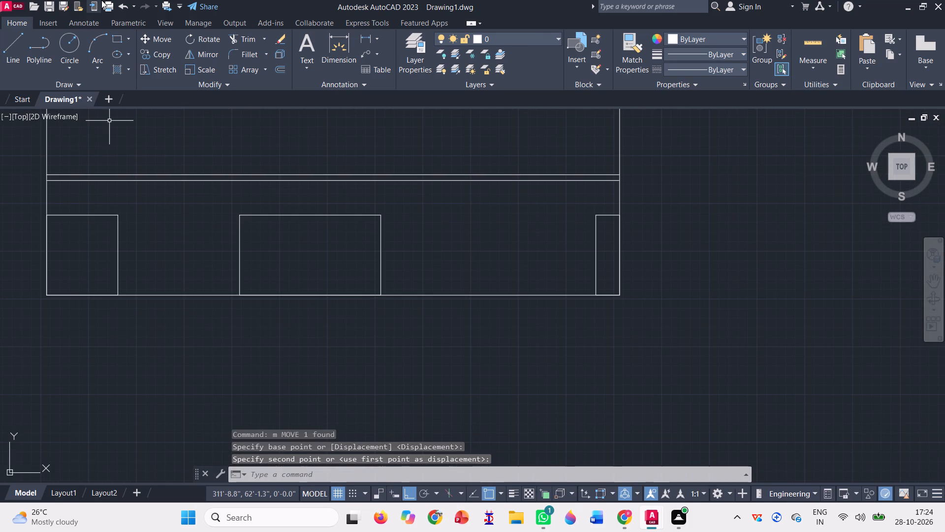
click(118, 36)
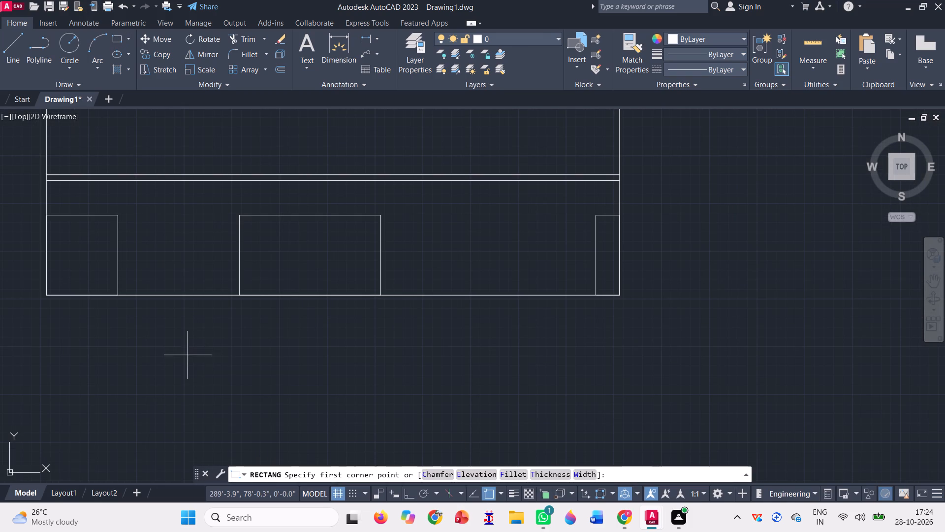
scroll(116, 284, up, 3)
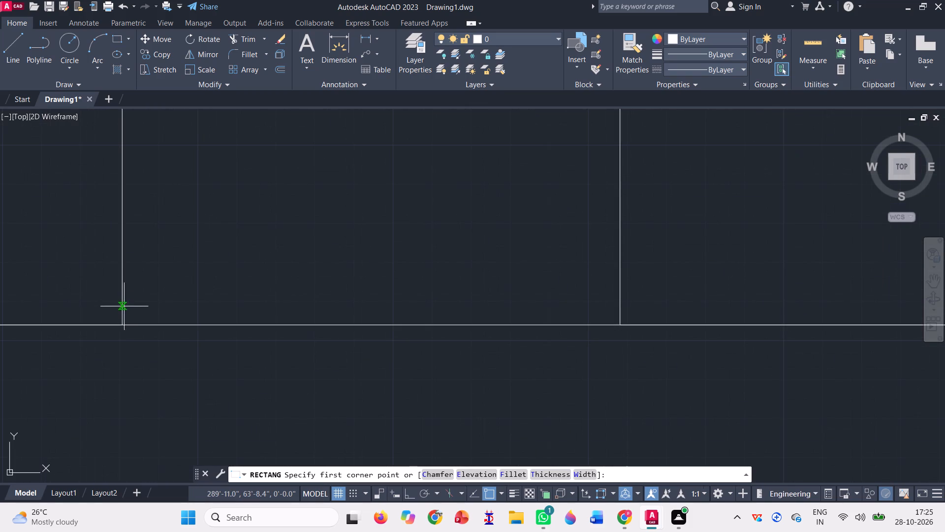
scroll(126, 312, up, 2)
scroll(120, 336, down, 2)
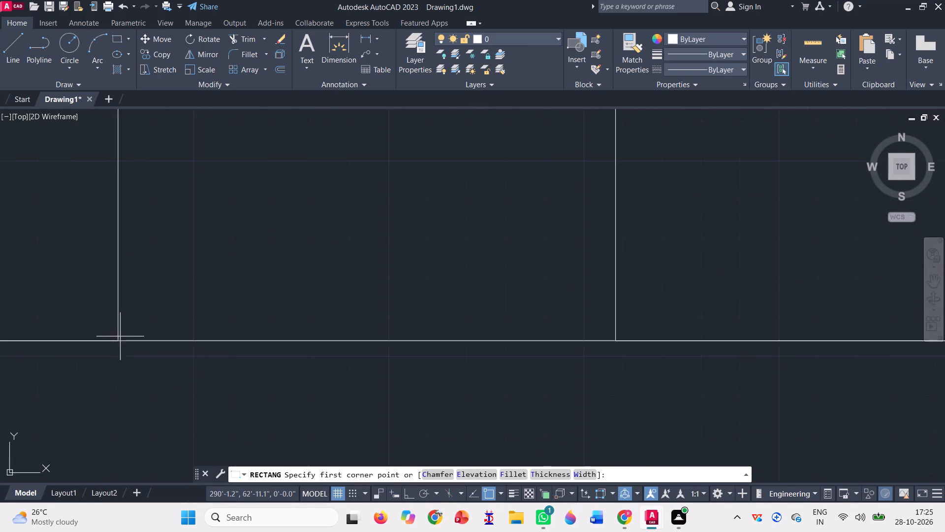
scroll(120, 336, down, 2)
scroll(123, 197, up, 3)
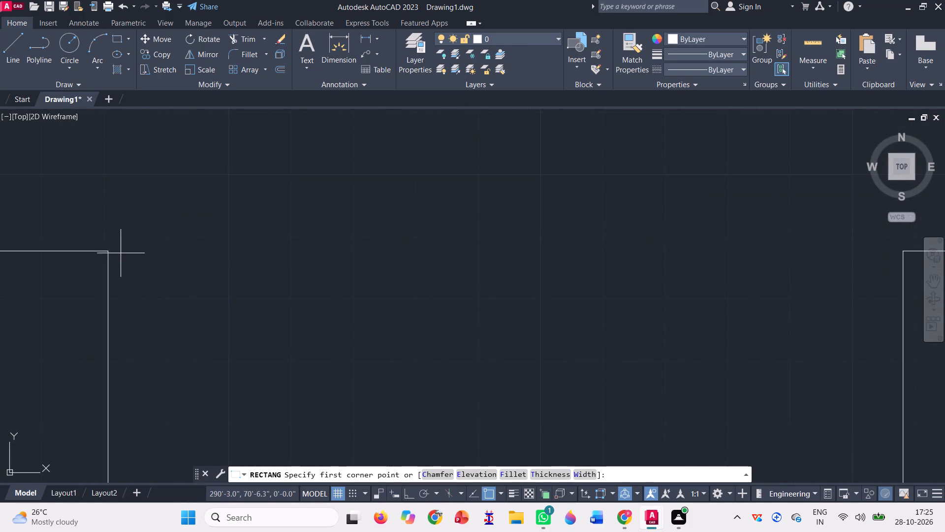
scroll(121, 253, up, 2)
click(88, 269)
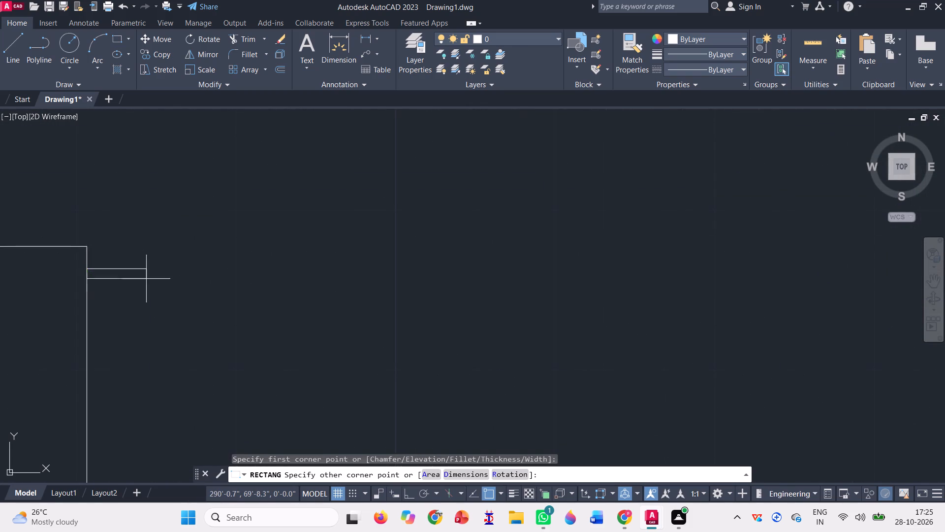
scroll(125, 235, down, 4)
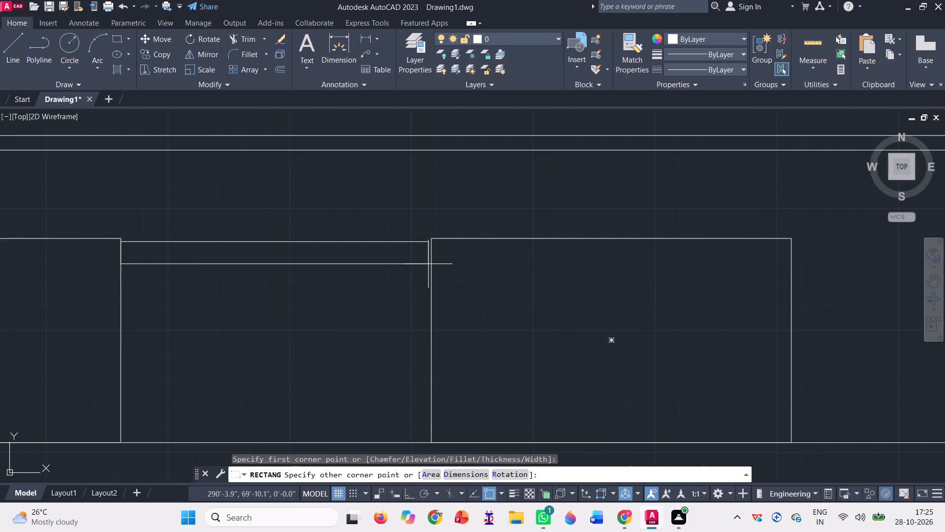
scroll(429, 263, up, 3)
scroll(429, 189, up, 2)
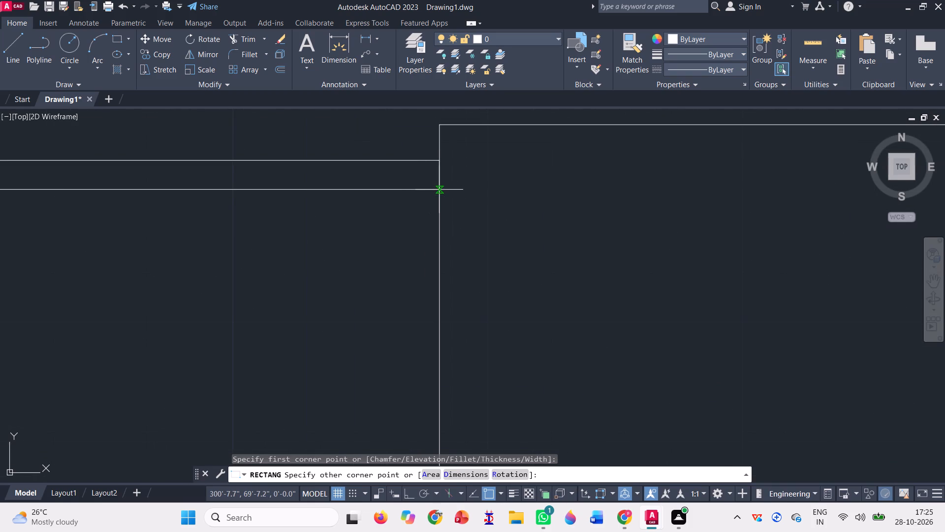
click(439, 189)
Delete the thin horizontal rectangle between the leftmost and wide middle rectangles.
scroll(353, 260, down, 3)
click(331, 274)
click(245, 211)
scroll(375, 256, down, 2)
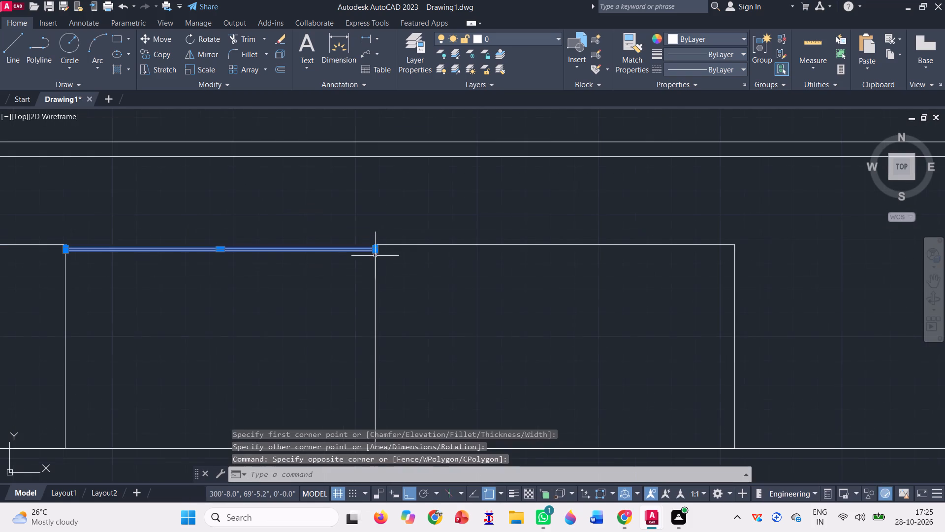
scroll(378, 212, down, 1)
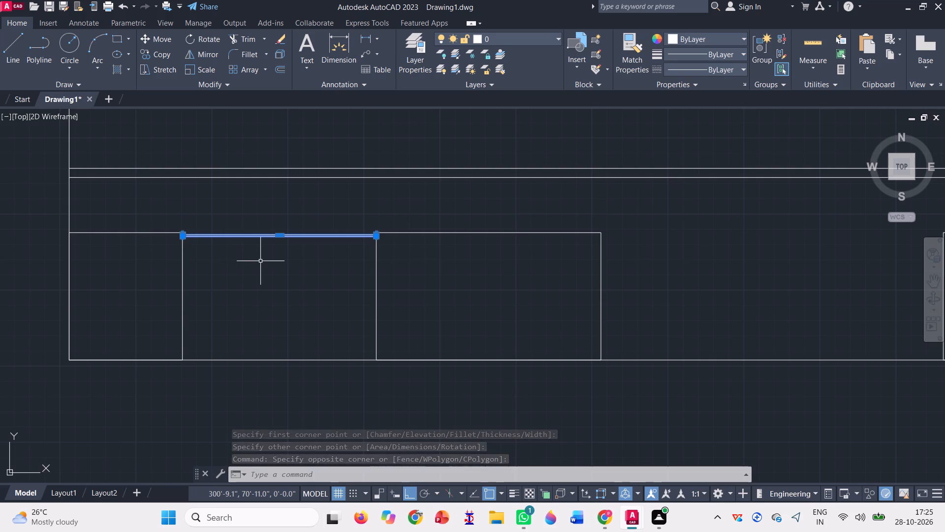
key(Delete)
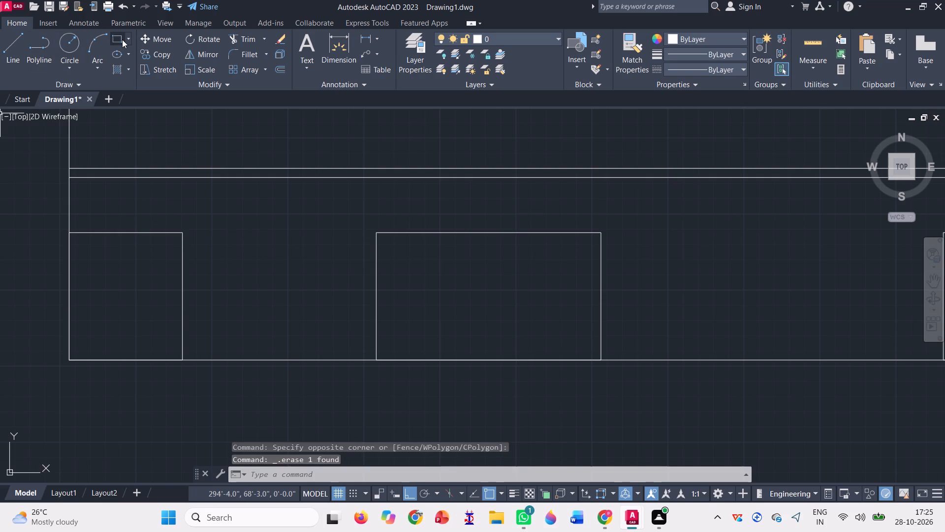
Draw a narrow upright reference rectangle about 6'-8" tall from the leftmost rectangle's bottom-right corner, ending just below its top.
click(120, 39)
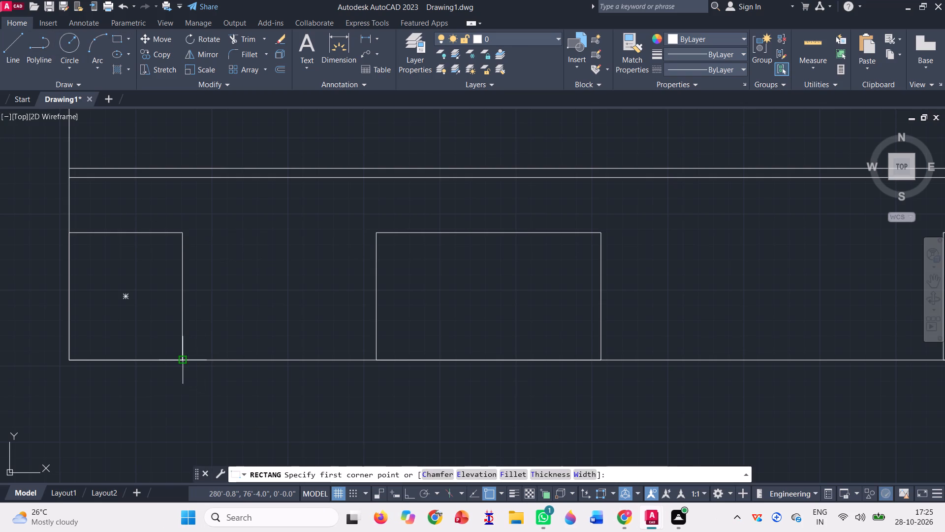
click(184, 360)
scroll(189, 246, up, 3)
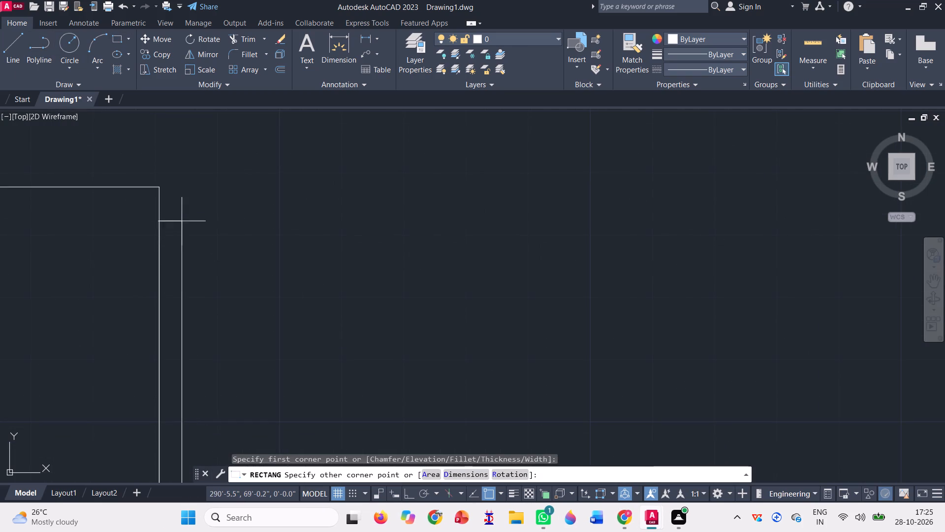
click(179, 209)
scroll(208, 236, down, 2)
click(208, 243)
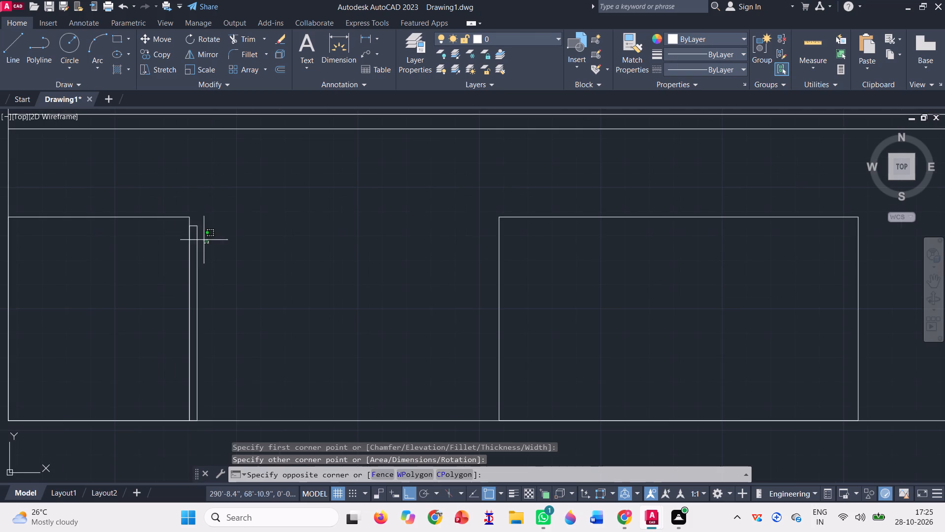
click(195, 232)
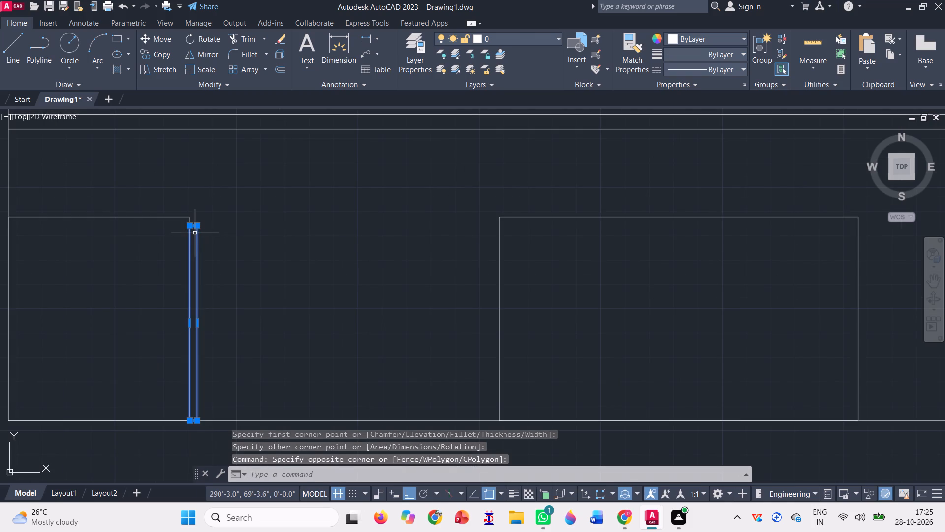
key(Escape)
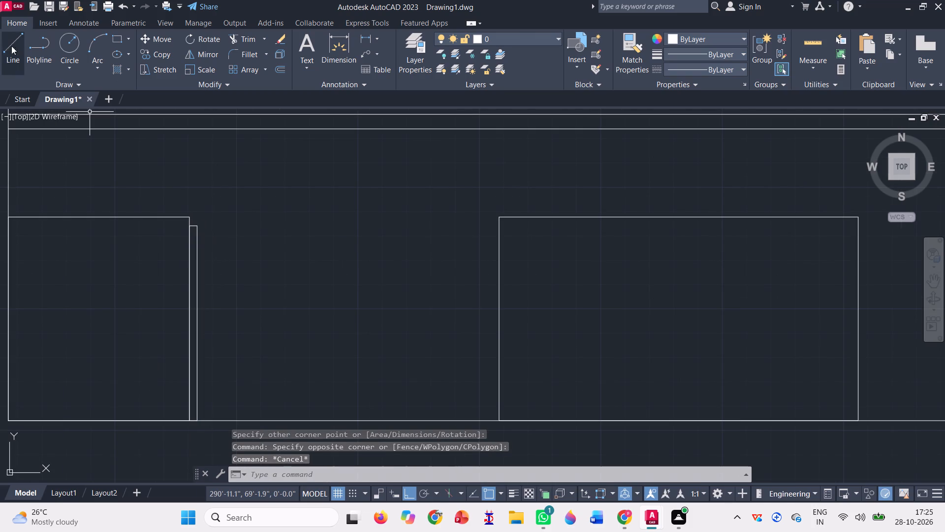
Draw a horizontal line from the narrow reference rectangle's top-left corner across to the wide middle rectangle's left edge.
click(11, 49)
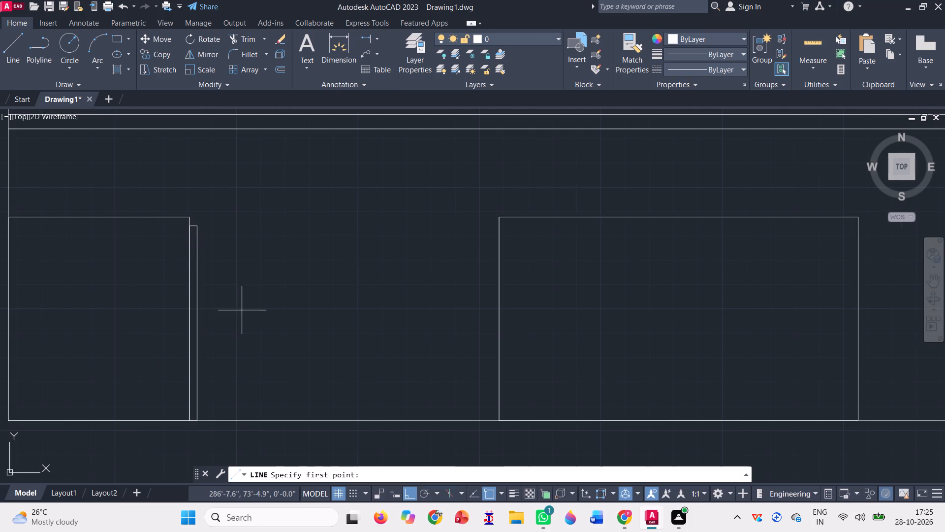
scroll(220, 228, up, 3)
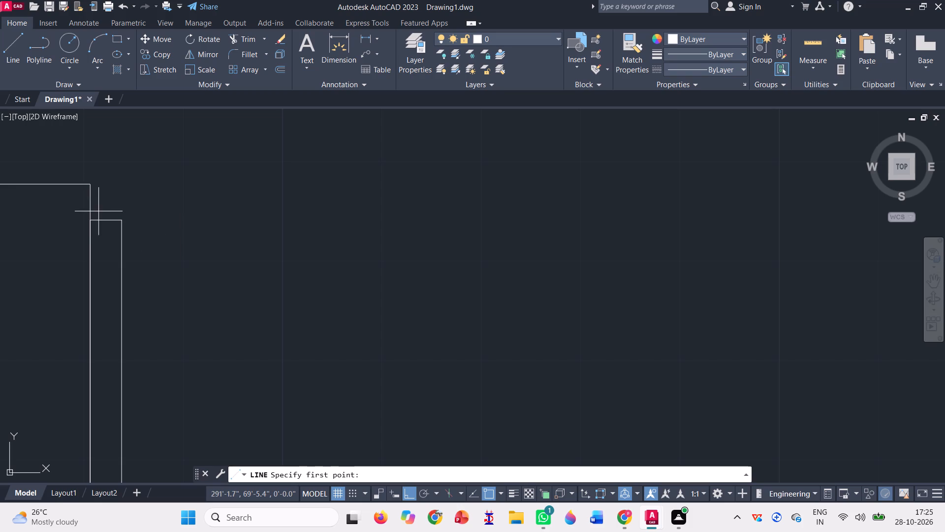
click(91, 221)
scroll(64, 239, down, 2)
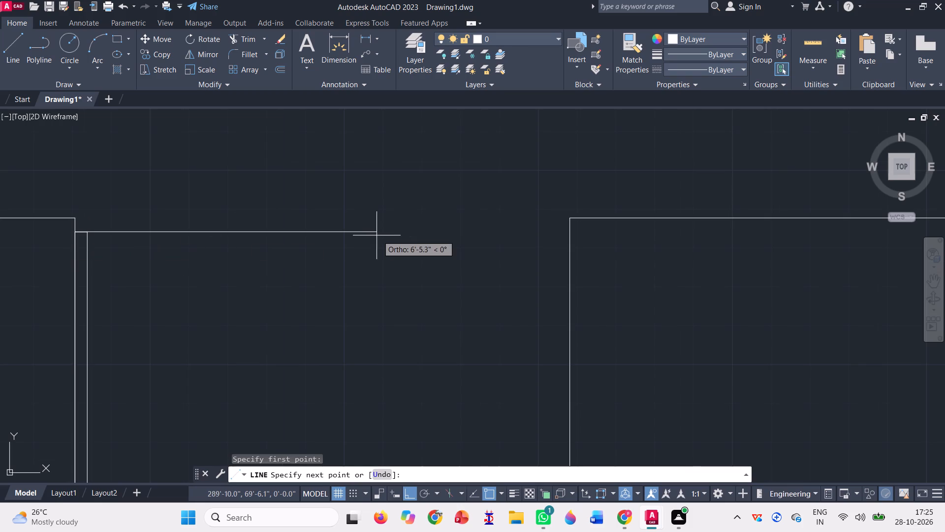
click(571, 231)
scroll(304, 233, down, 1)
key(space)
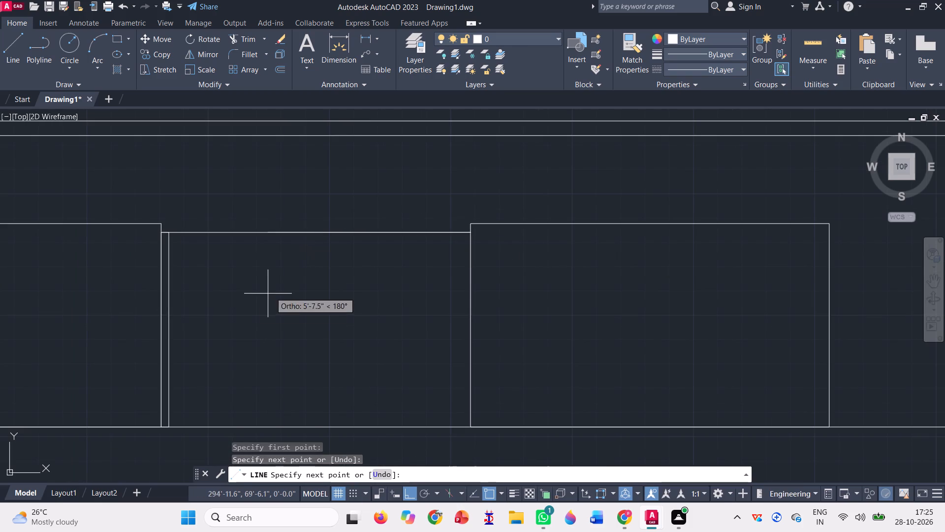
Delete the narrow upright reference rectangle beside the leftmost rectangle.
scroll(172, 298, up, 2)
click(169, 297)
click(153, 267)
scroll(190, 301, down, 2)
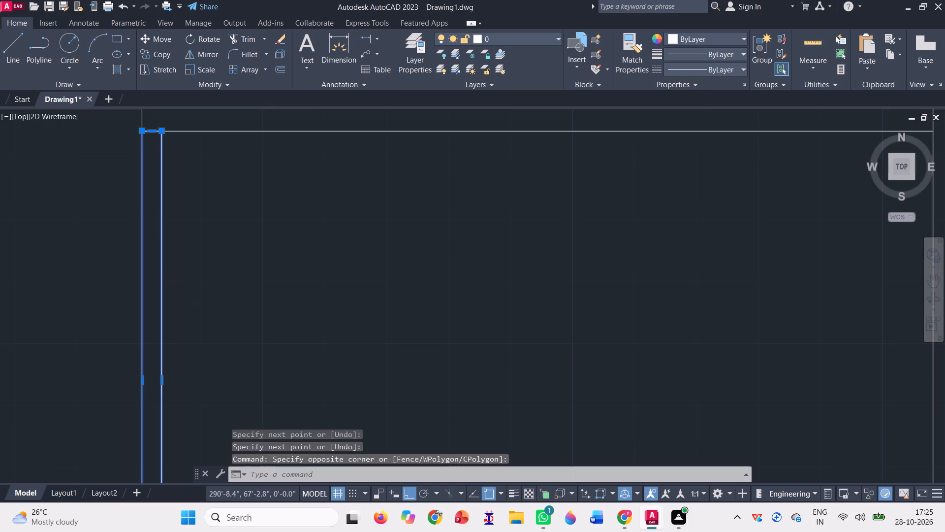
scroll(190, 301, down, 1)
key(Delete)
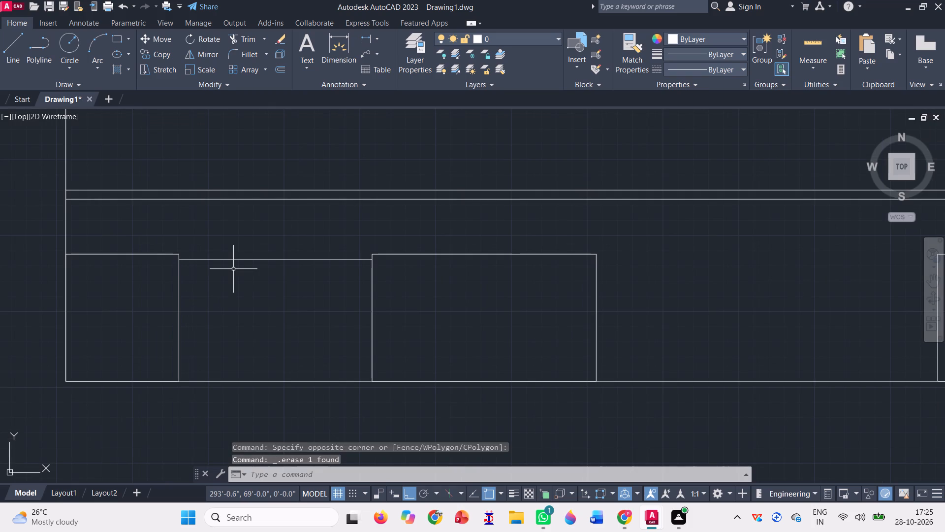
Draw a horizontal construction line through the right end of the new opening line, across the whole lowest storey.
scroll(233, 269, down, 2)
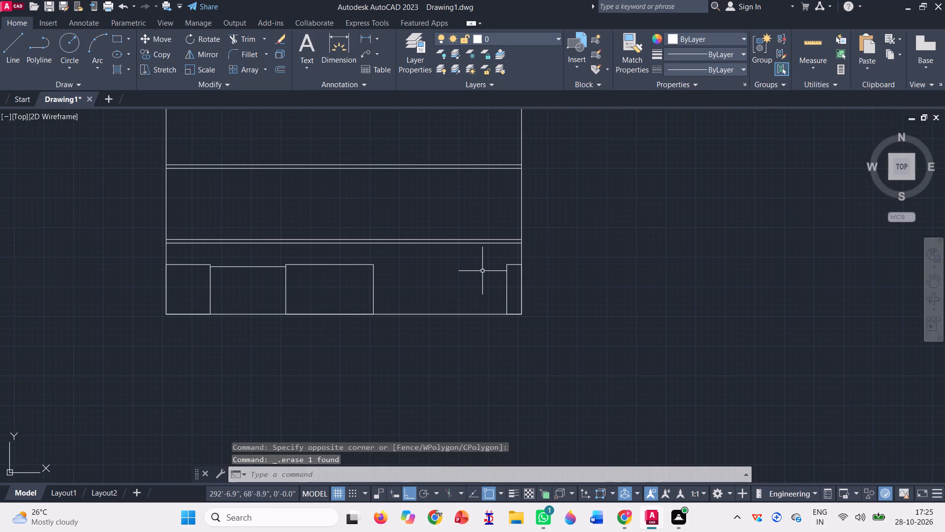
text(xl)
key(Return)
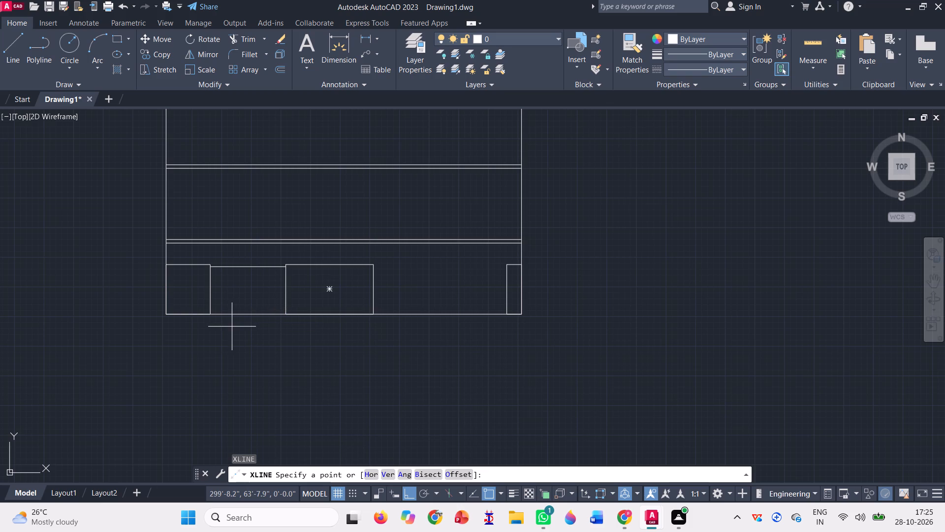
click(284, 267)
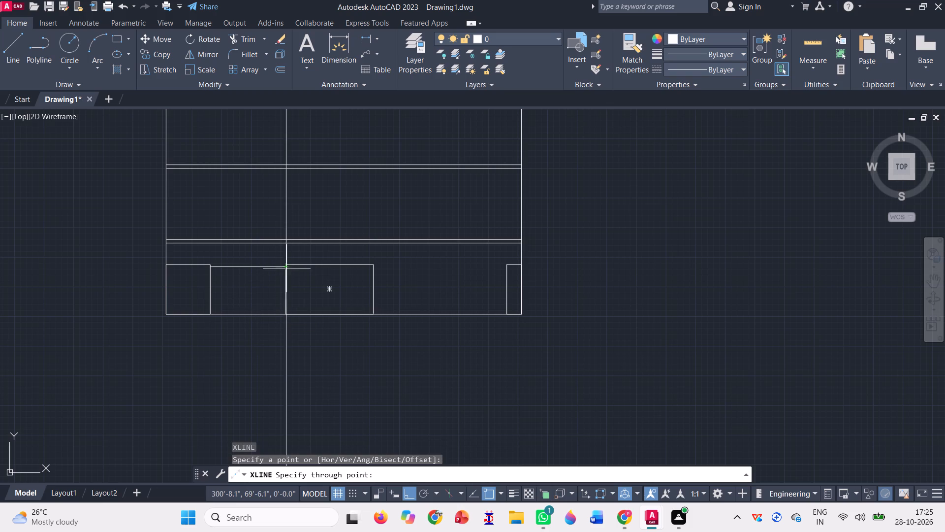
click(564, 270)
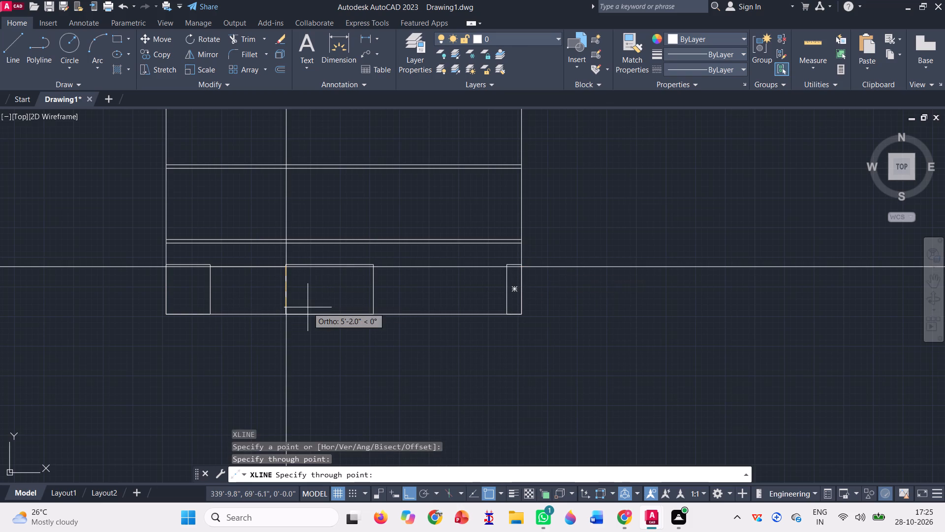
key(space)
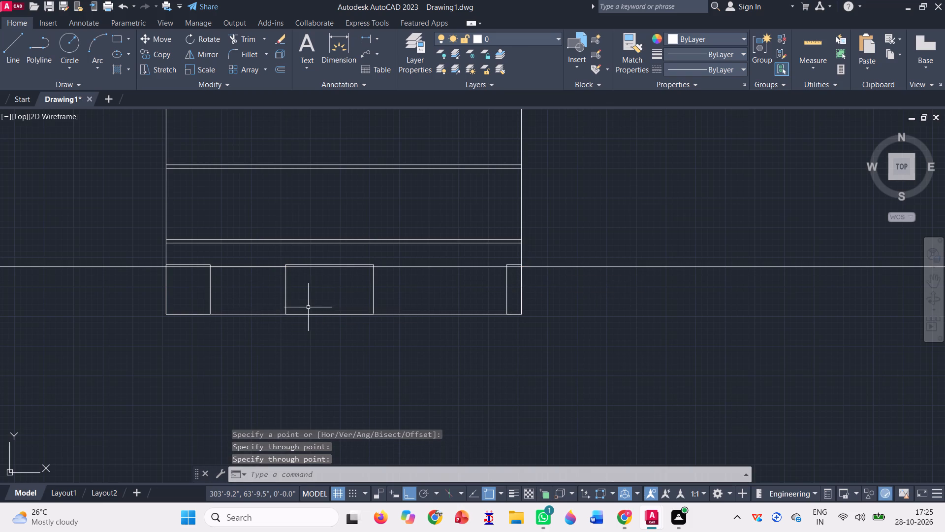
Draw a rectangle from the rightmost rectangle's bottom-left corner to where the construction line crosses the wide middle rectangle's right edge.
scroll(400, 266, up, 2)
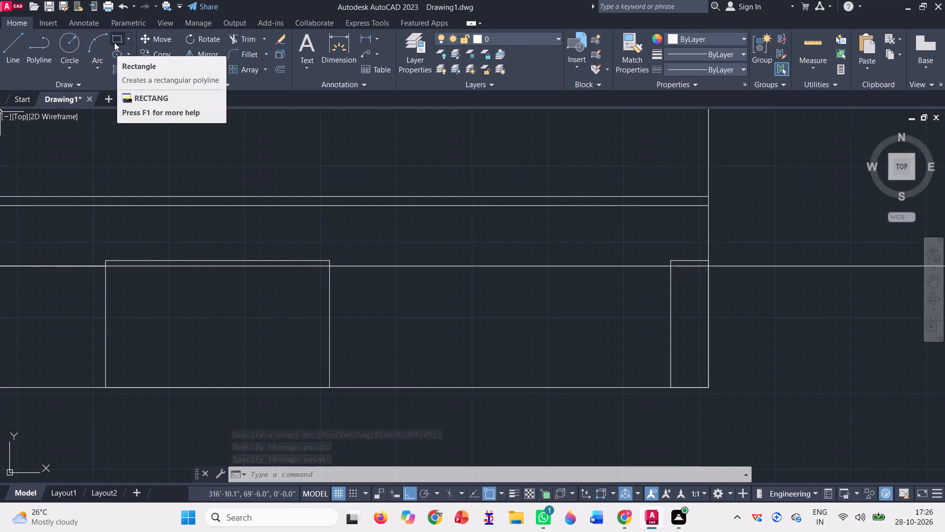
click(114, 42)
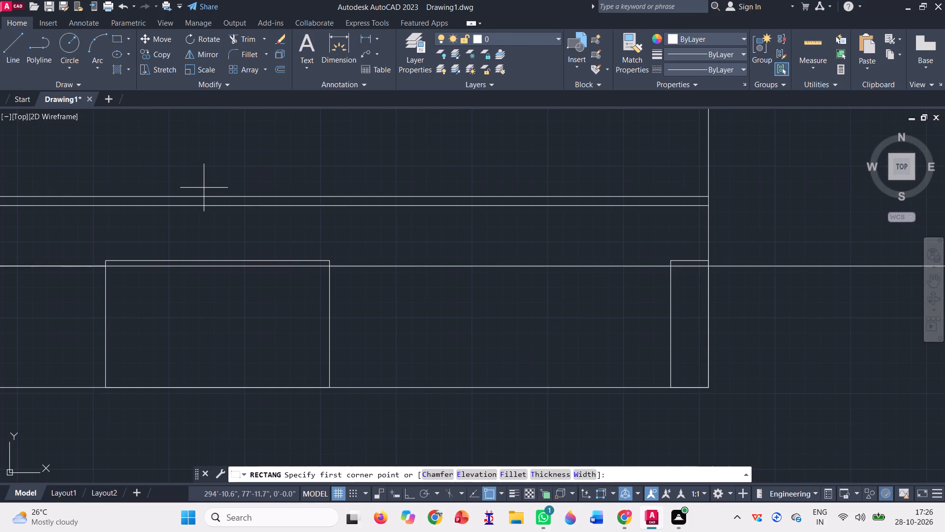
click(672, 385)
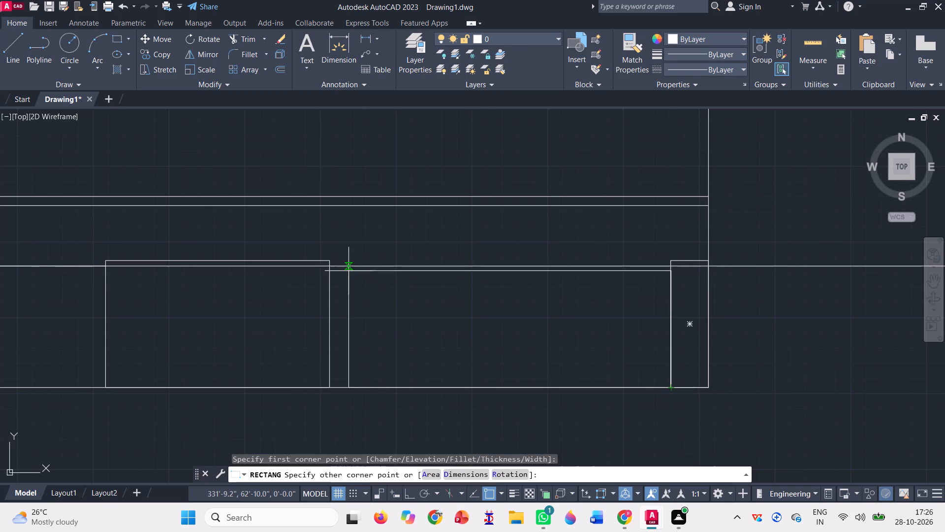
click(329, 266)
Delete the horizontal construction line crossing the lowest storey.
scroll(367, 260, down, 2)
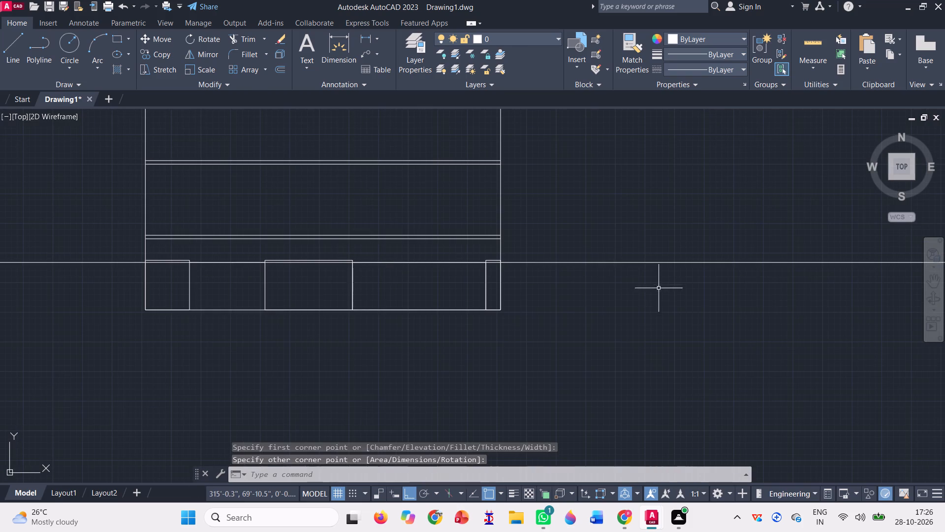
click(657, 286)
click(556, 210)
key(Delete)
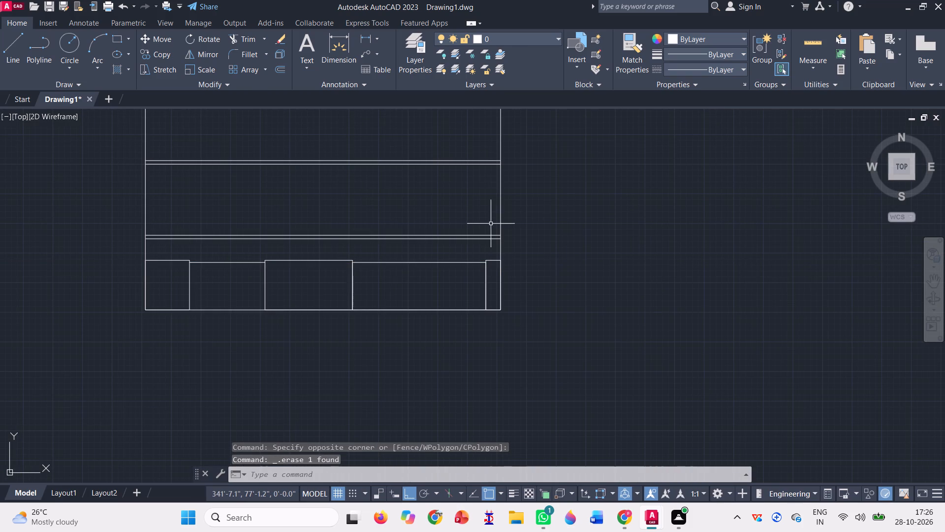
Offset the wide opening rectangle beside the rightmost rectangle inward through a nearby point to form a narrow frame border.
click(281, 71)
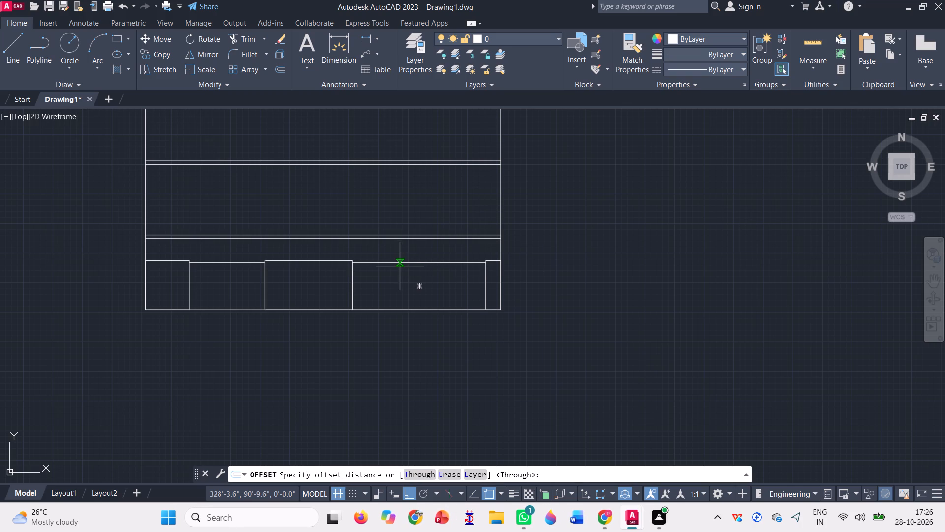
scroll(400, 266, up, 1)
key(space)
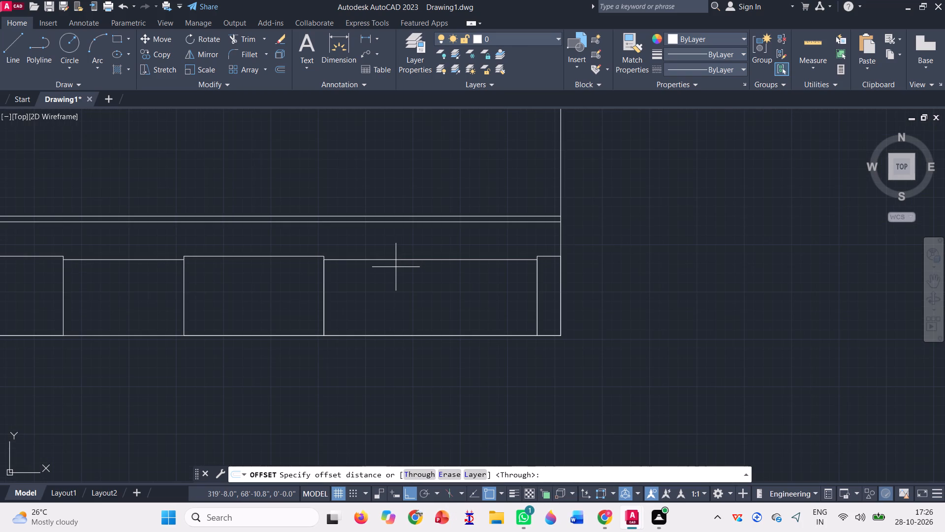
click(385, 260)
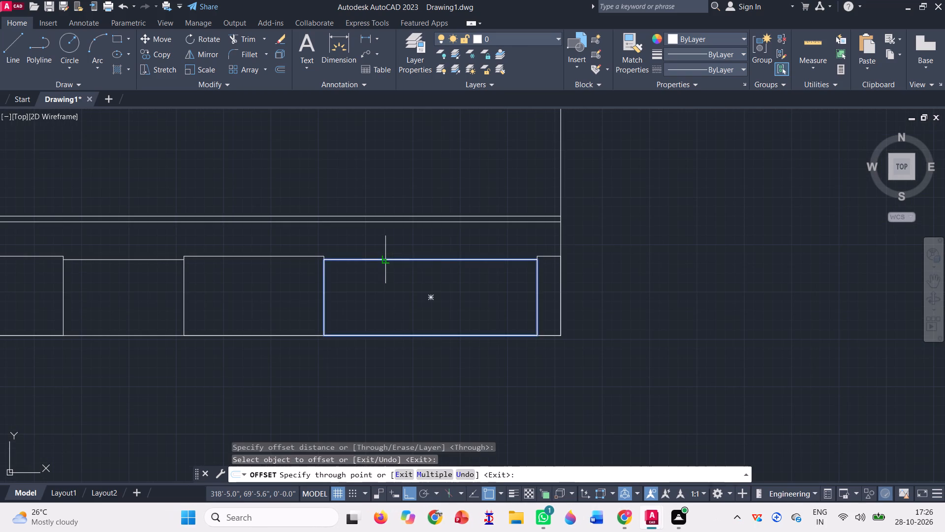
scroll(385, 265, up, 2)
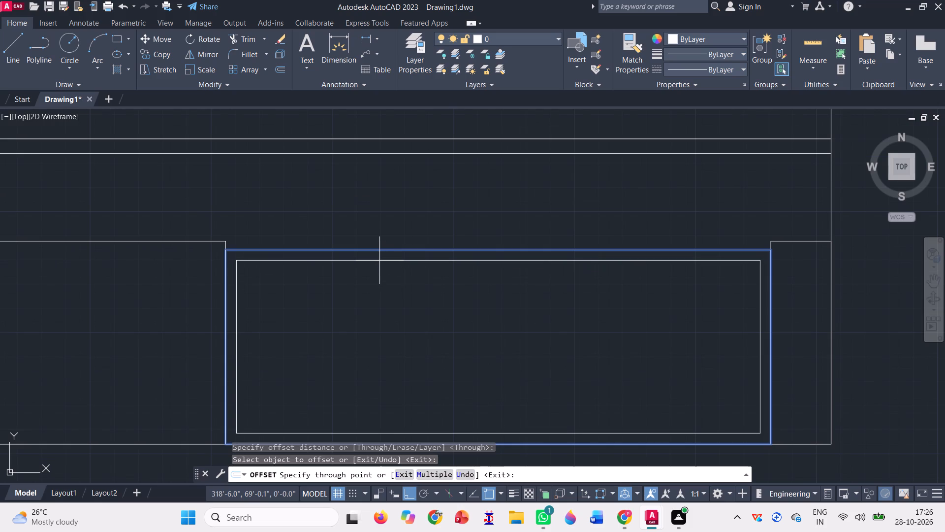
scroll(379, 260, up, 2)
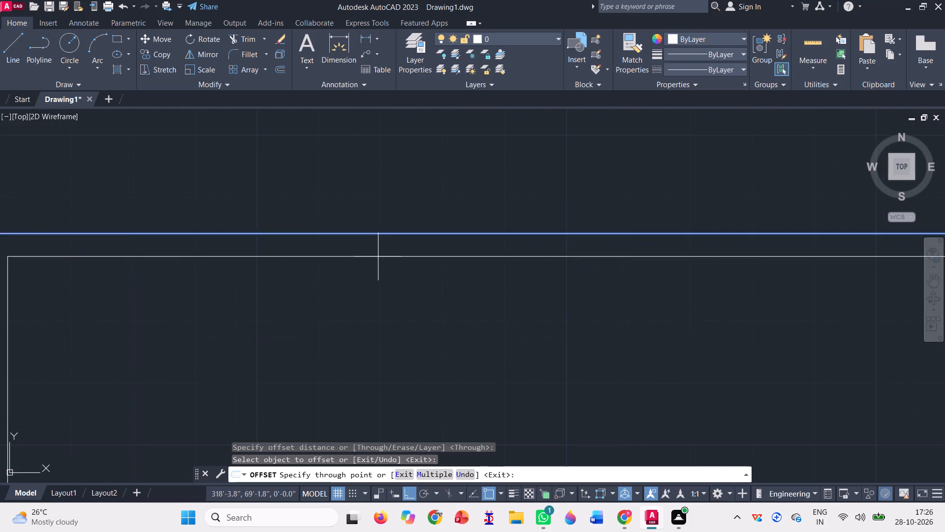
click(373, 254)
scroll(376, 247, down, 3)
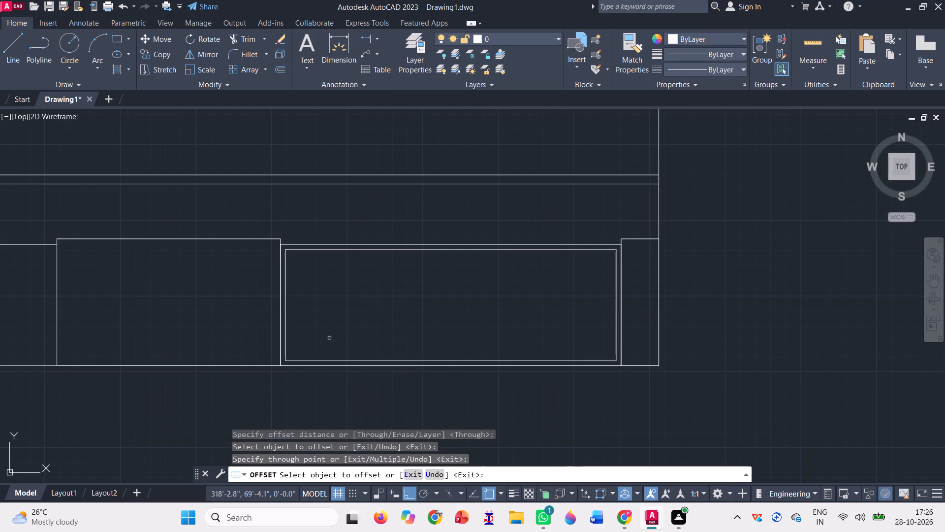
key(Escape)
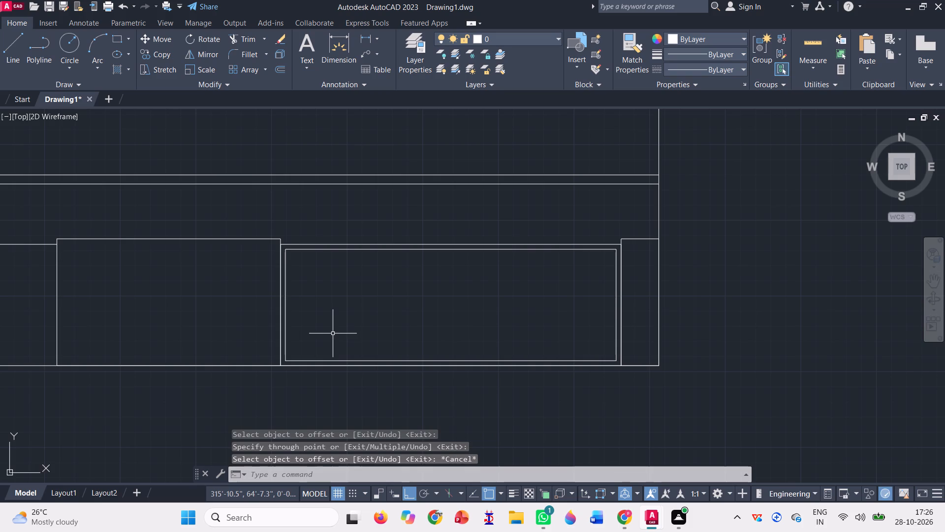
Draw a narrow full-height rectangle inside the new inner frame, starting from the frame's top-left corner.
click(121, 35)
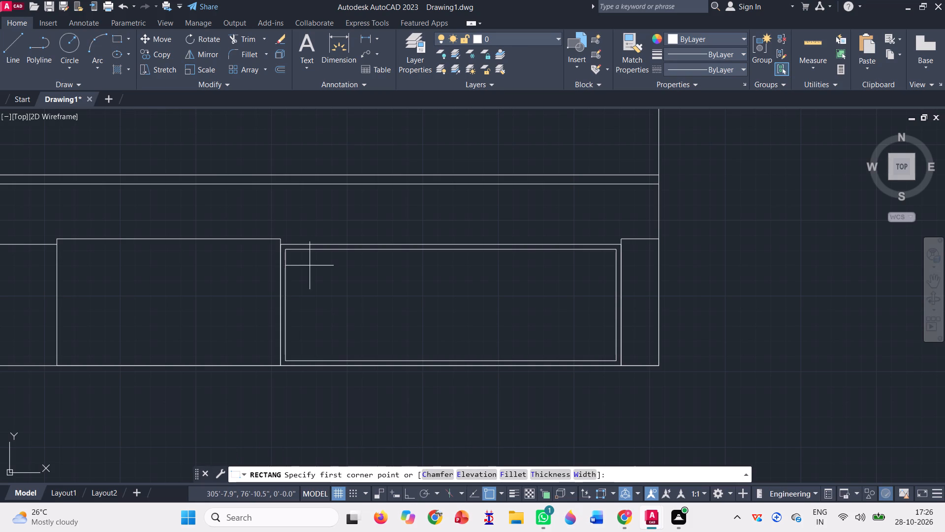
click(285, 248)
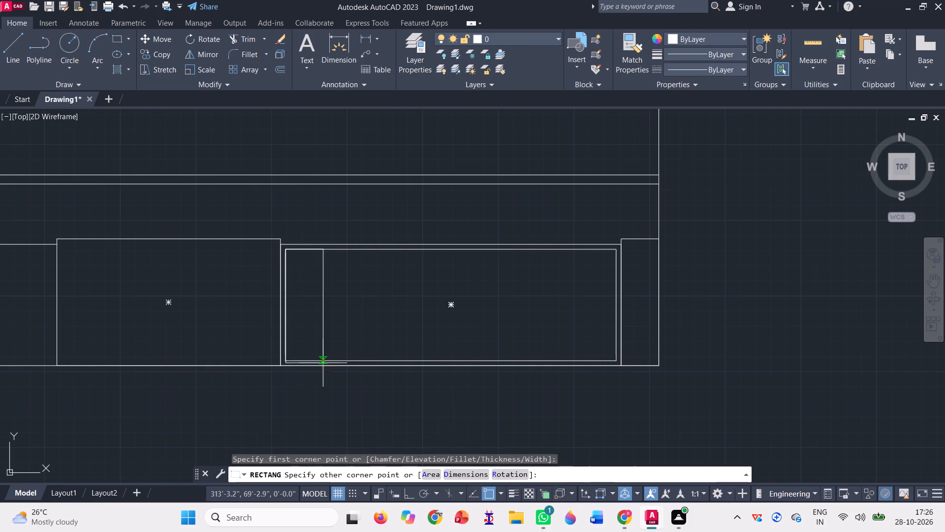
scroll(307, 350, up, 3)
click(300, 393)
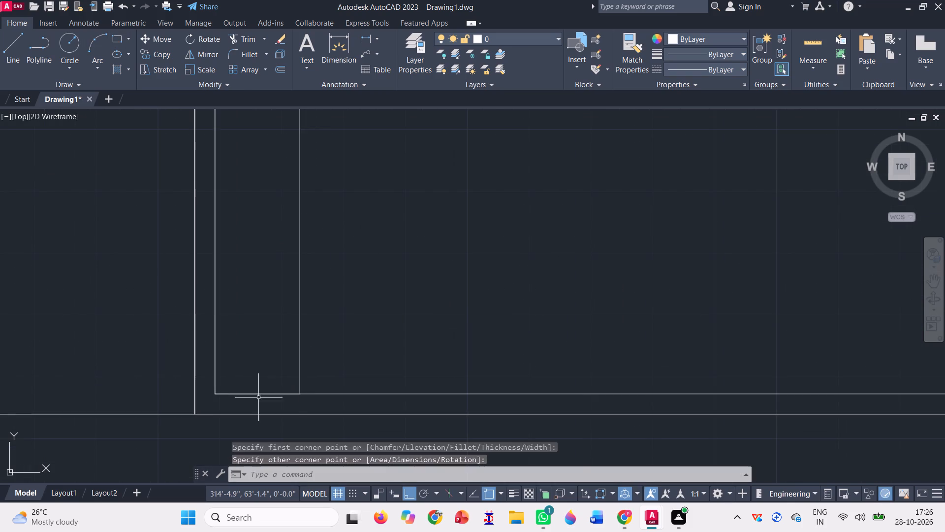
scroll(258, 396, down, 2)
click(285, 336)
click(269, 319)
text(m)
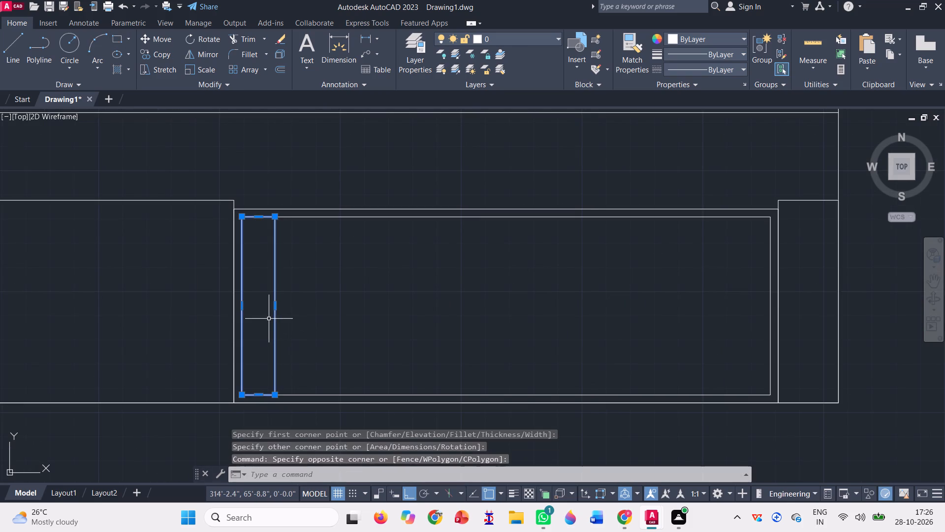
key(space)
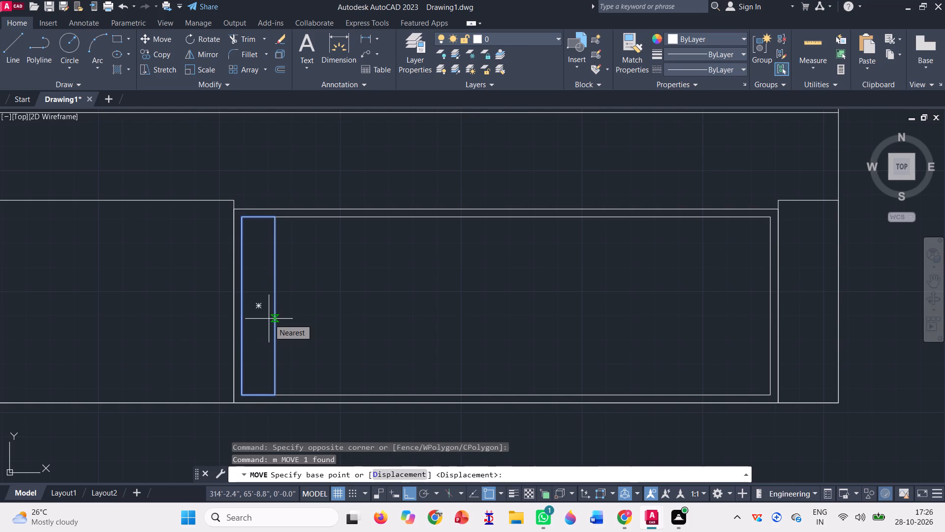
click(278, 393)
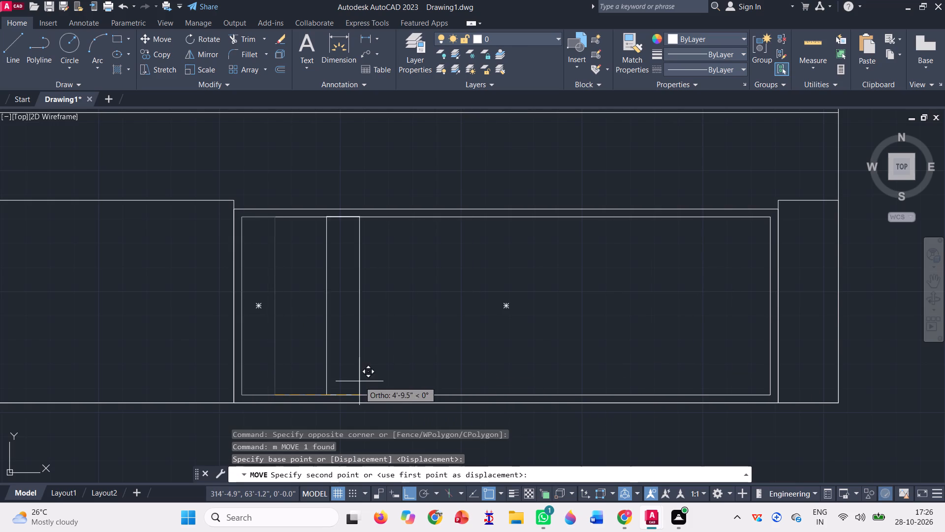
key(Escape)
Copy the narrow rectangle by its bottom-right corner to the inner frame's bottom-right corner.
click(299, 347)
click(274, 329)
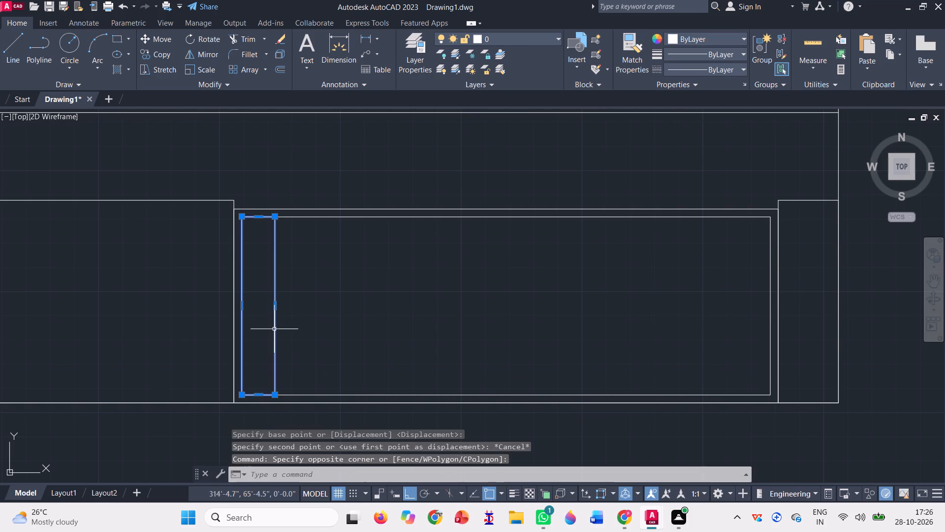
text(co)
key(space)
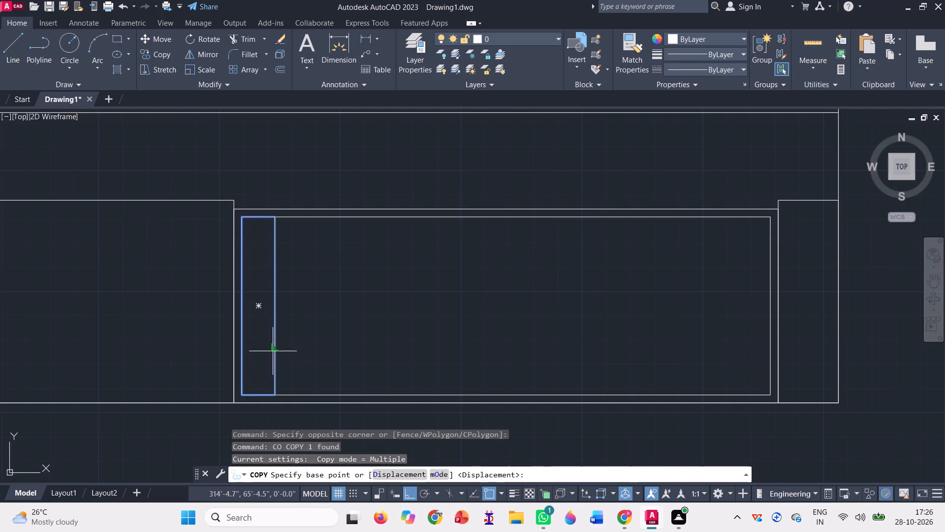
click(275, 394)
scroll(227, 387, down, 1)
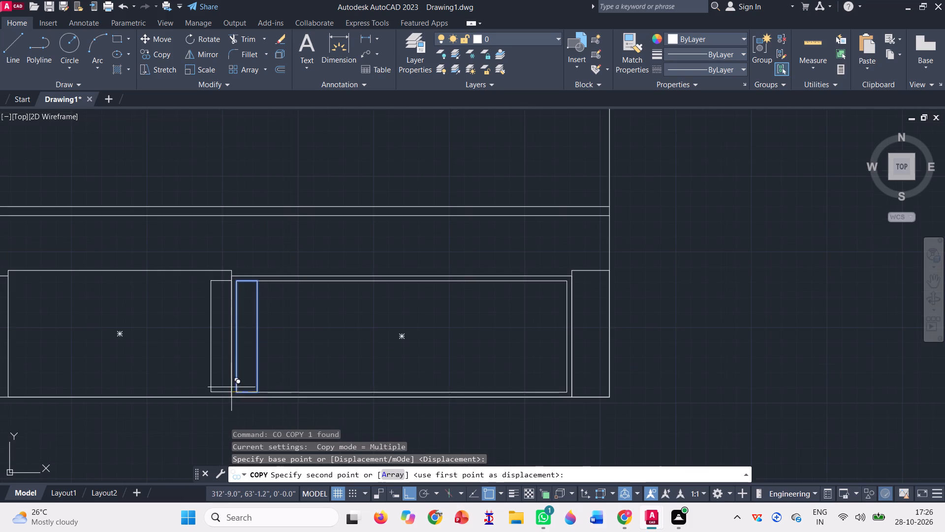
scroll(582, 388, up, 3)
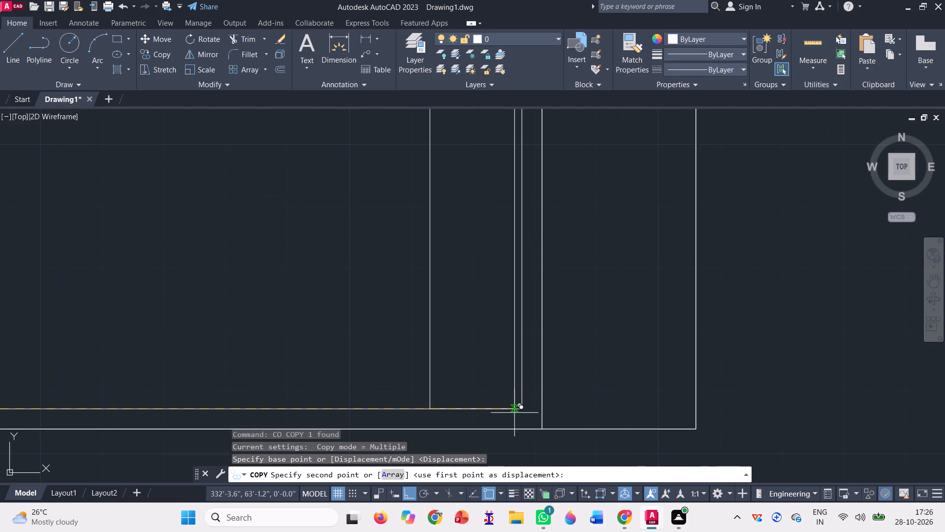
click(520, 406)
scroll(441, 387, down, 2)
scroll(471, 354, down, 1)
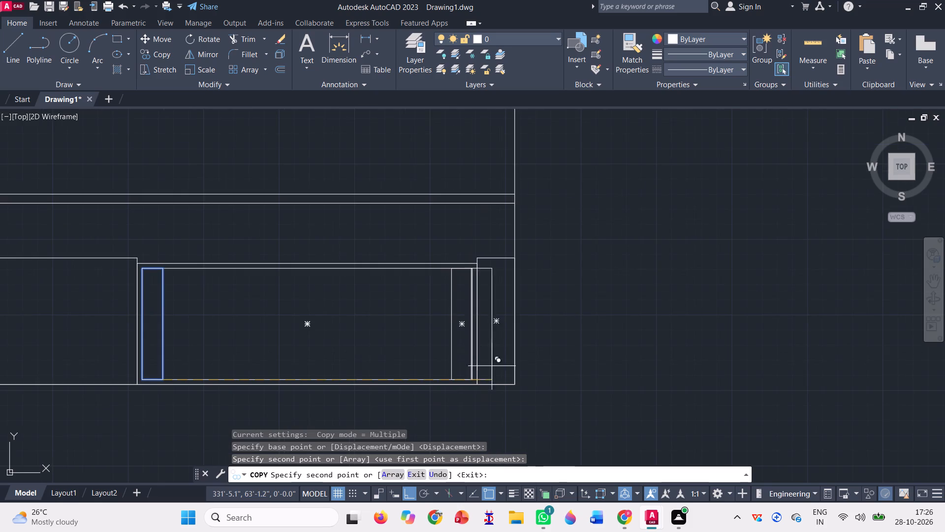
key(space)
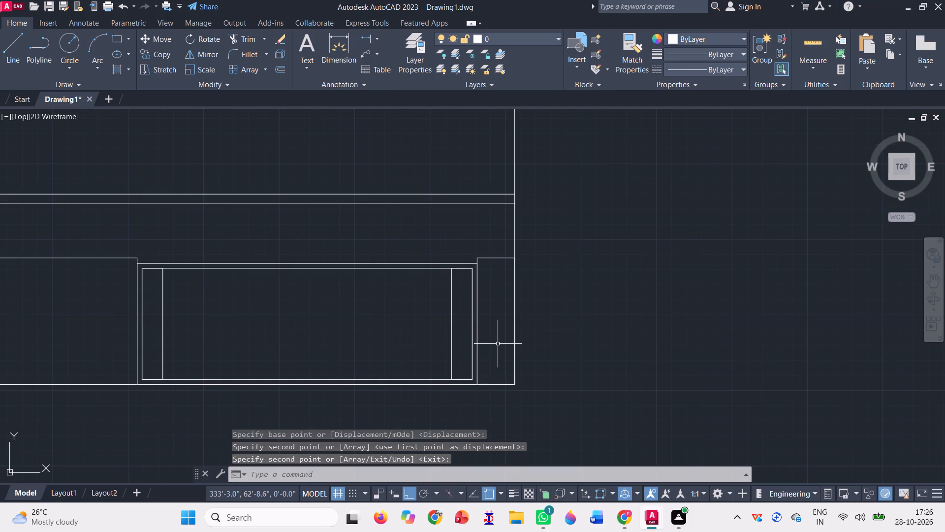
Draw a very thin full-height mullion rectangle against the right edge of the inner frame's left narrow rectangle.
click(115, 42)
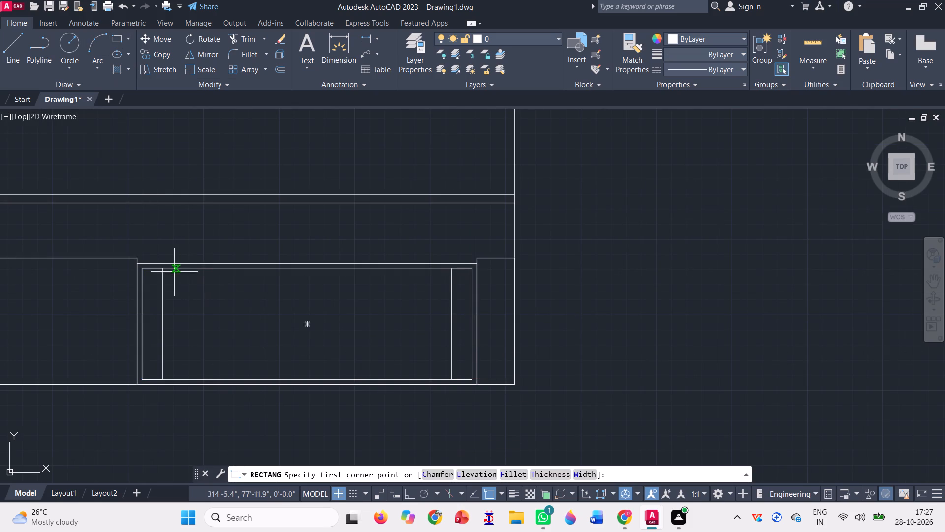
scroll(174, 270, up, 1)
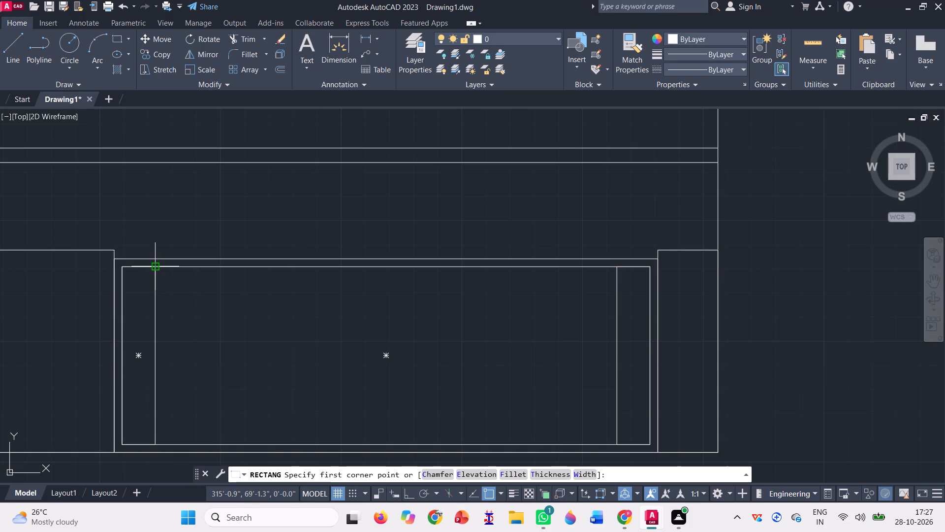
click(155, 269)
scroll(213, 323, down, 1)
scroll(183, 406, up, 5)
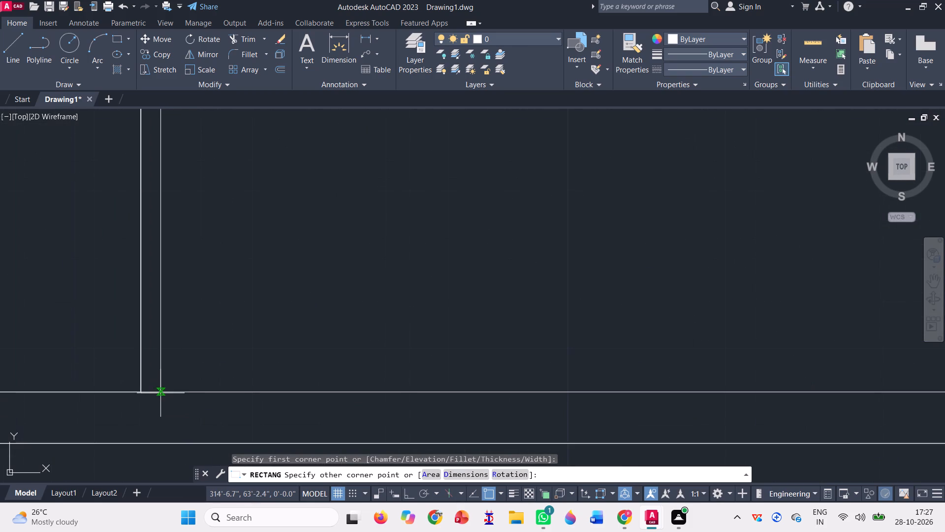
click(157, 389)
scroll(161, 397, down, 2)
Copy the thin mullion by its bottom-right corner to the bottom-left corner of the right narrow rectangle.
click(161, 362)
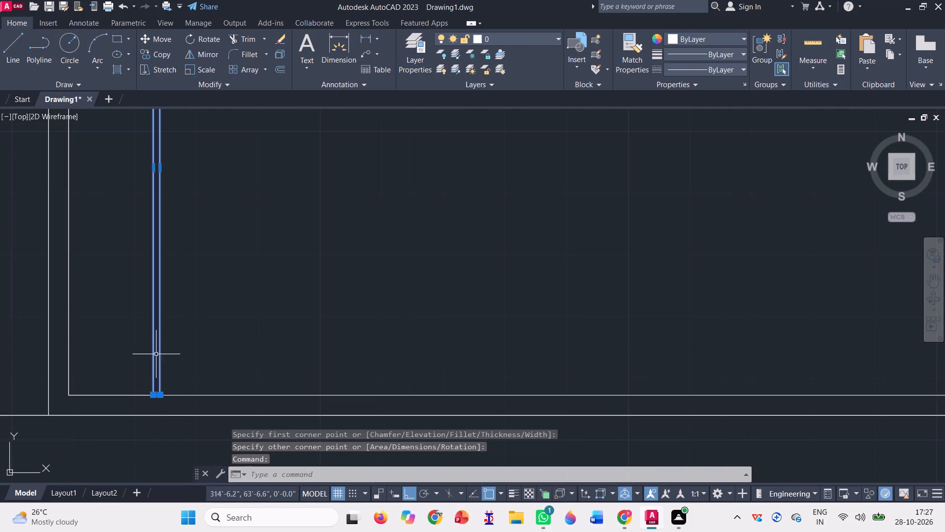
scroll(243, 374, down, 2)
text(co)
key(space)
scroll(243, 350, up, 1)
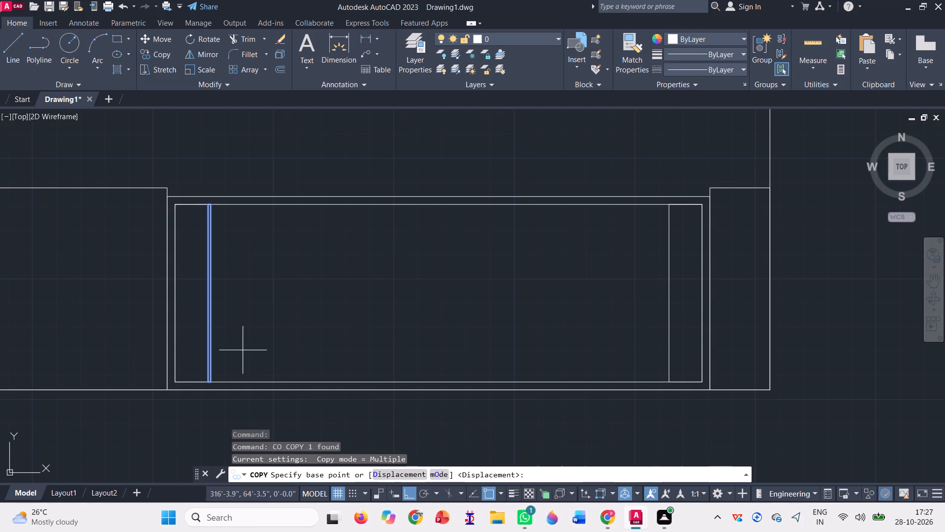
scroll(243, 350, up, 1)
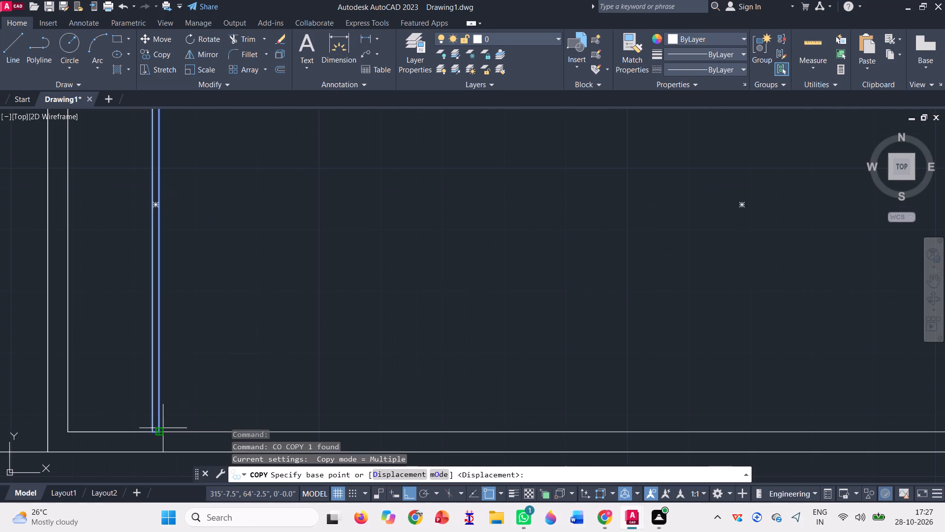
scroll(158, 424, up, 4)
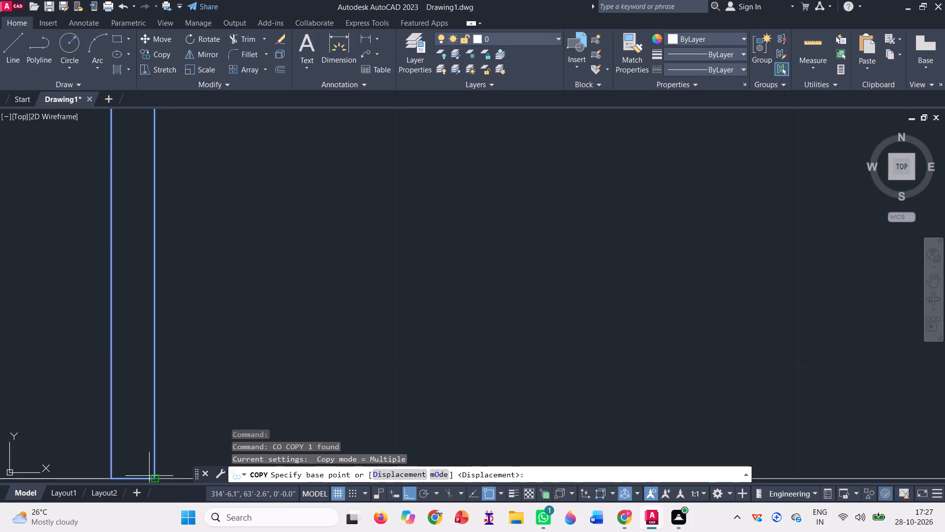
scroll(219, 349, down, 2)
scroll(200, 432, up, 3)
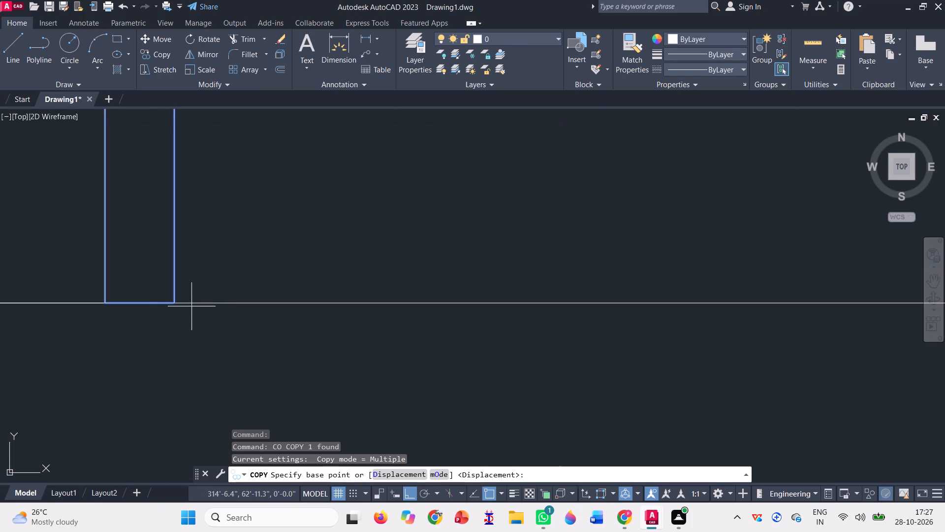
click(176, 305)
scroll(167, 322, down, 4)
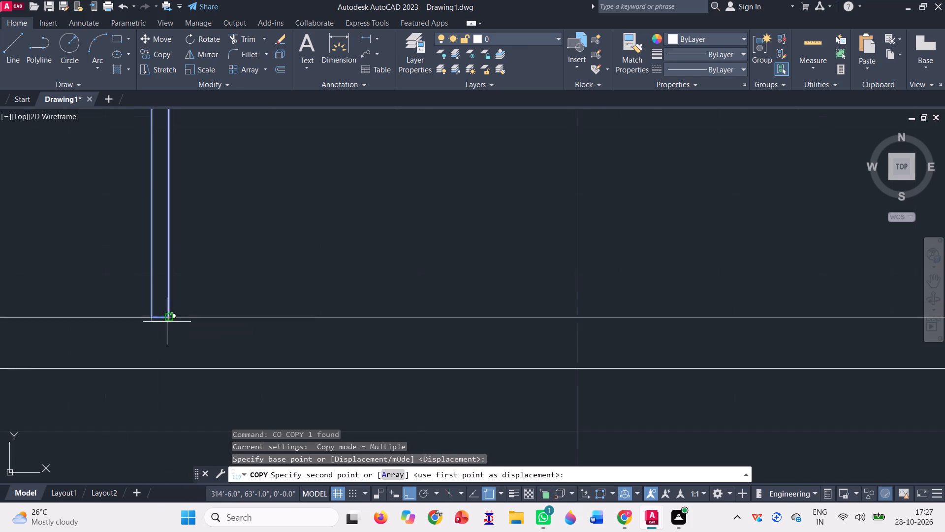
scroll(167, 322, down, 4)
scroll(454, 310, up, 3)
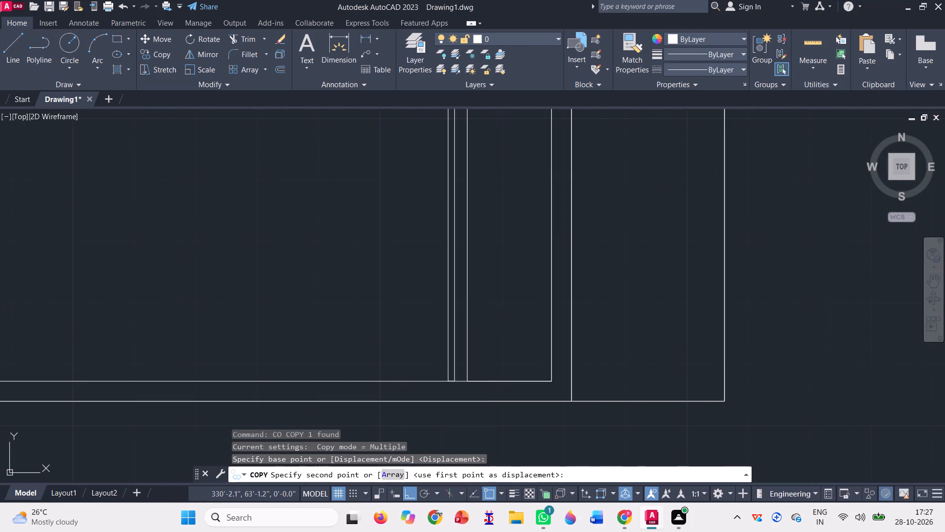
scroll(488, 381, up, 3)
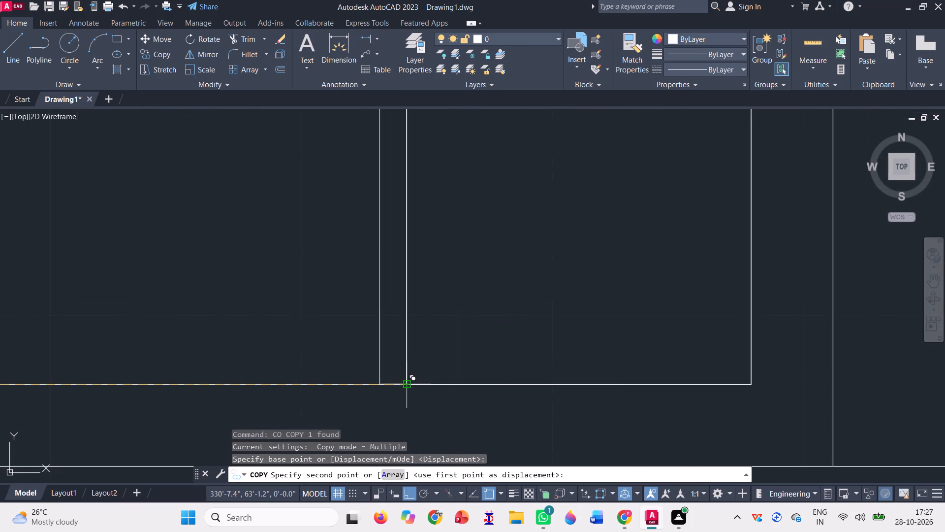
click(408, 382)
scroll(363, 391, down, 5)
scroll(415, 360, down, 1)
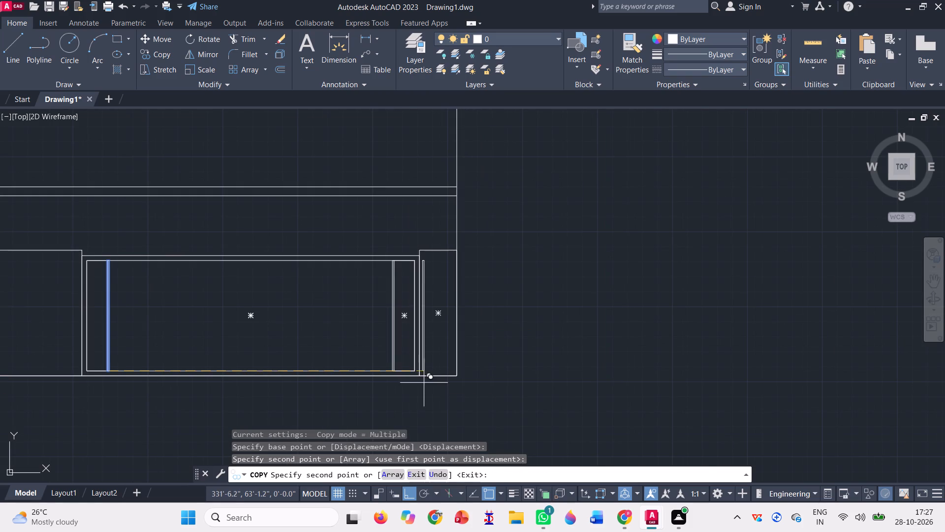
key(space)
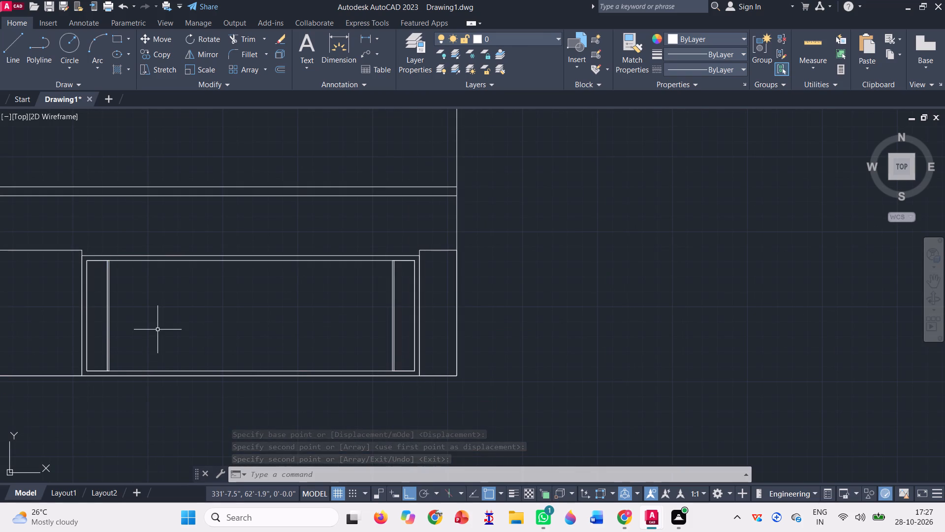
Draw a narrow full-height rectangle inside the inner frame, from the midpoint of its top edge down to its bottom edge.
click(115, 38)
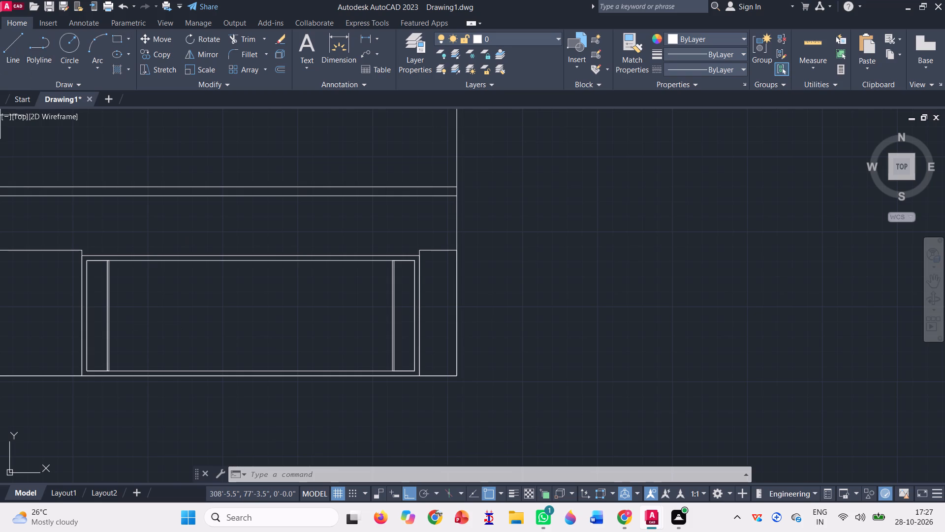
click(252, 259)
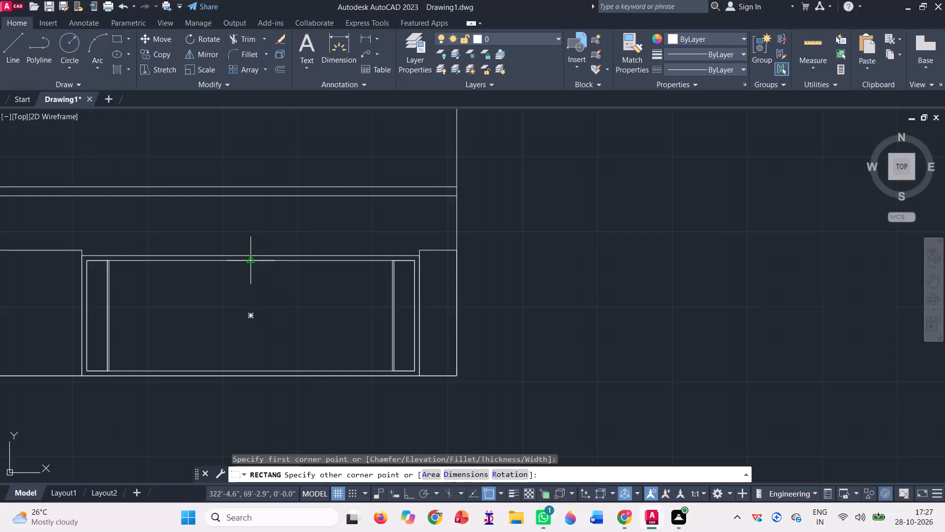
scroll(261, 364, up, 2)
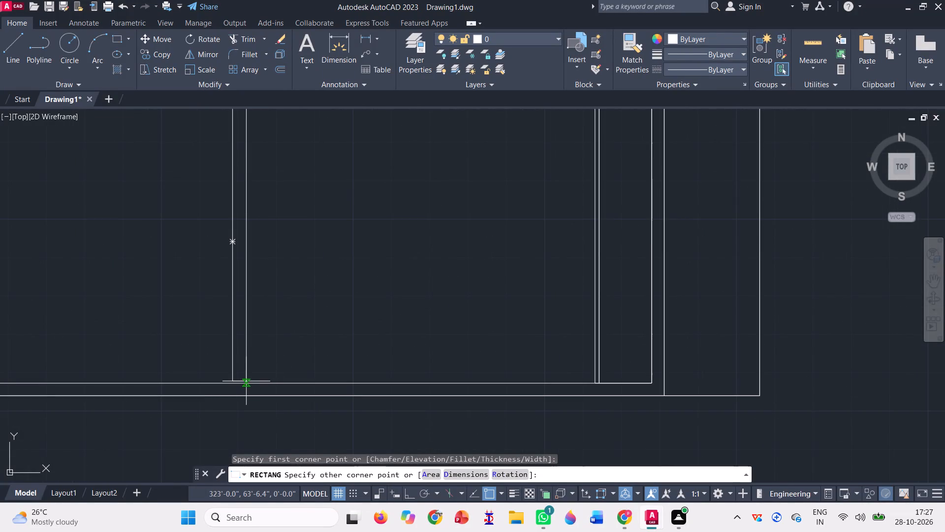
click(248, 382)
Move the new central rectangle by its top midpoint to the midpoint of the inner frame's top edge, centring it.
scroll(314, 407, down, 2)
click(303, 356)
click(272, 328)
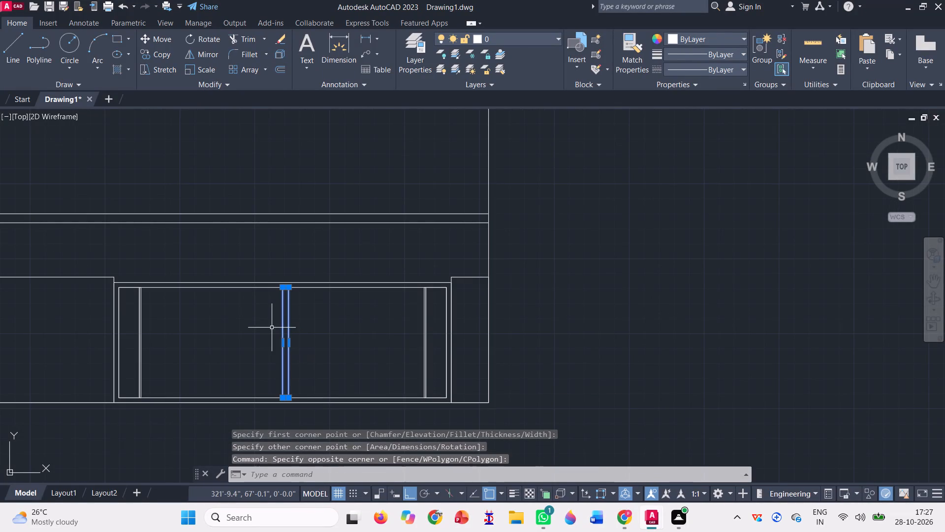
text(m)
key(space)
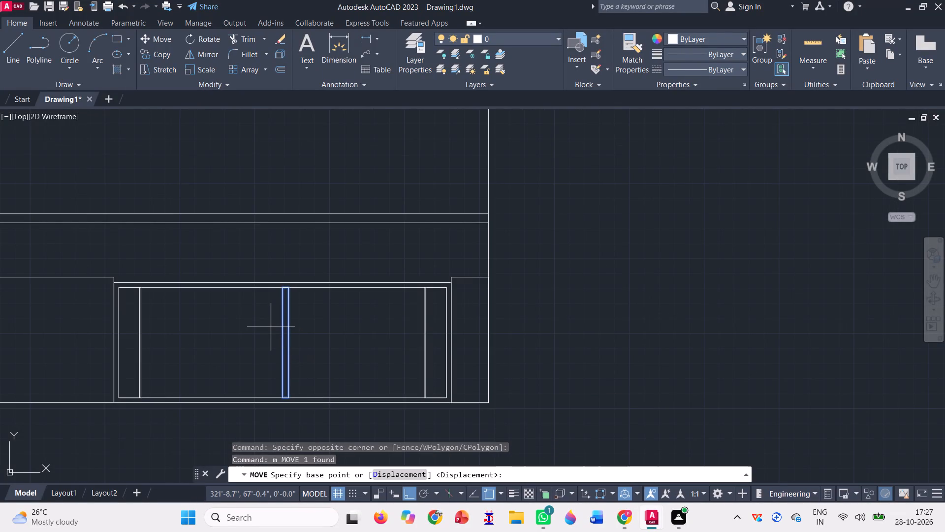
scroll(301, 261, up, 2)
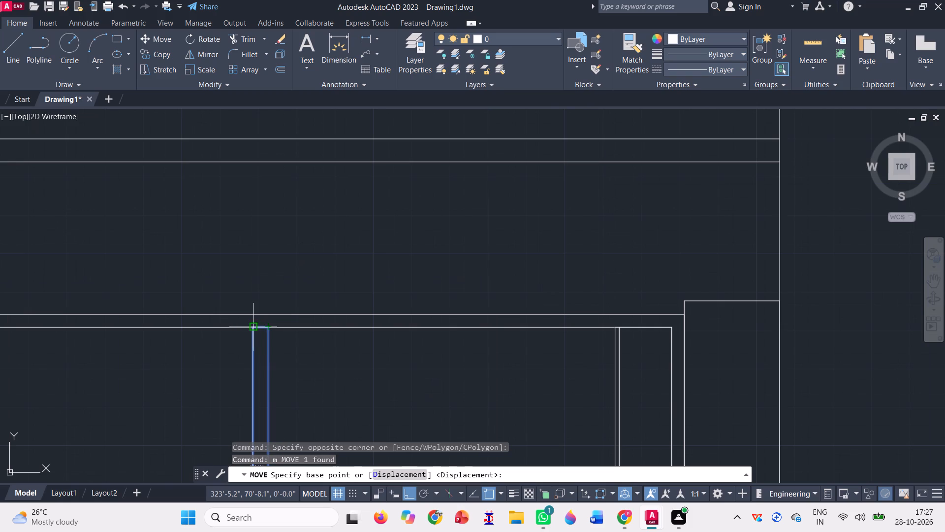
scroll(259, 329, up, 3)
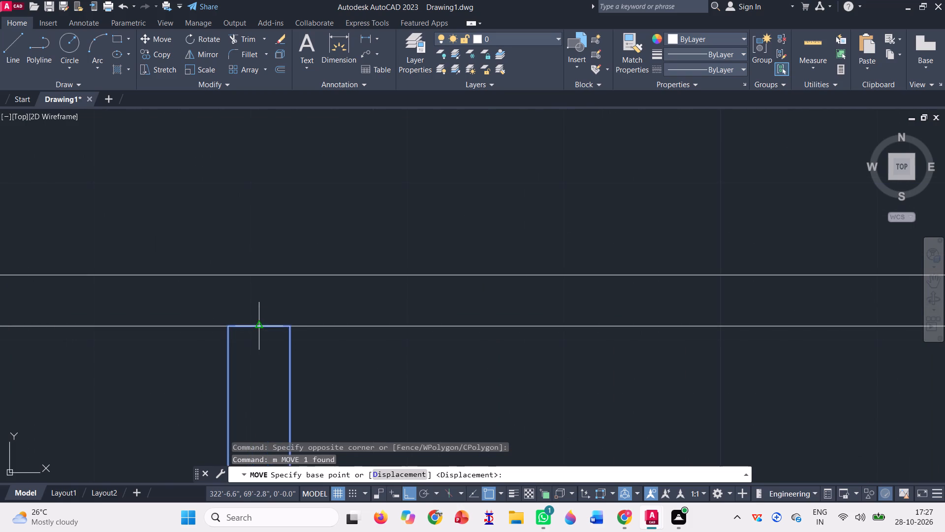
click(255, 326)
click(229, 325)
Draw a very thin full-height slat rectangle inside the inner frame's left narrow panel, slightly offset from the panel's left edge.
scroll(261, 281, down, 3)
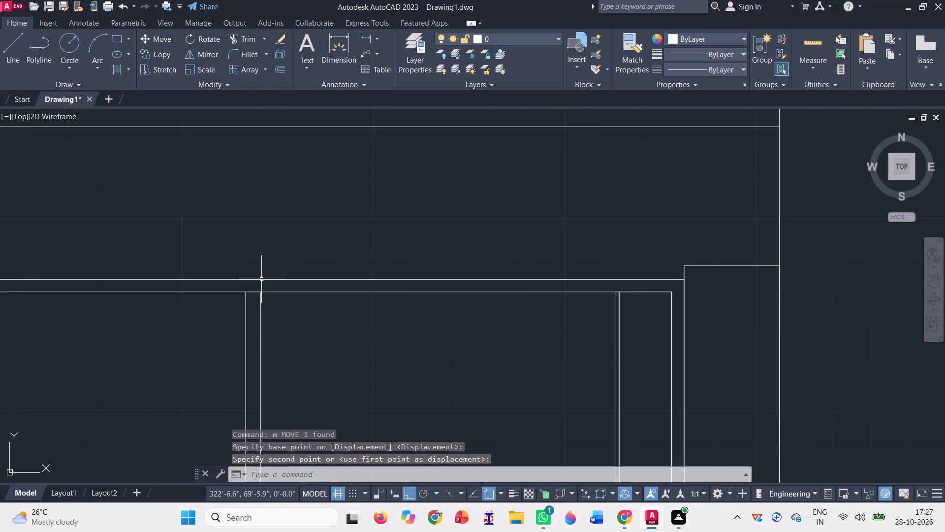
scroll(263, 276, down, 2)
scroll(301, 348, down, 1)
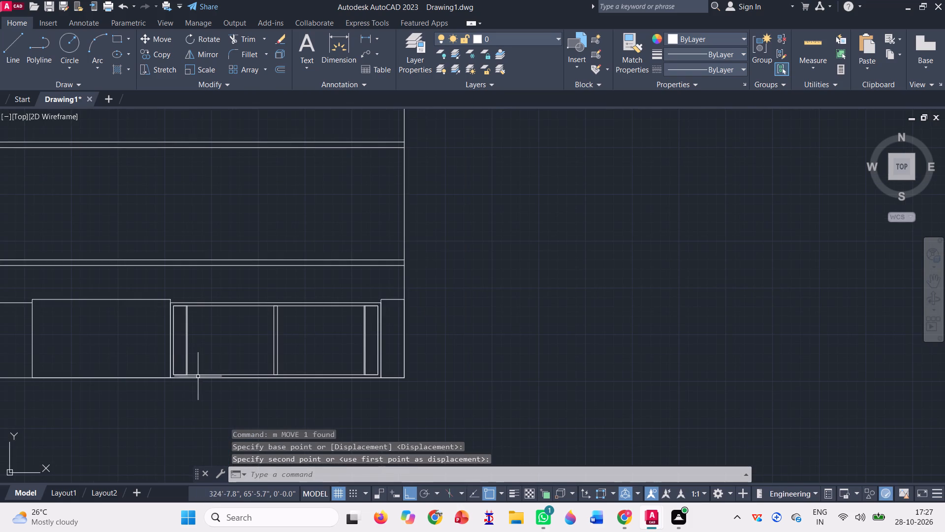
scroll(196, 358, up, 1)
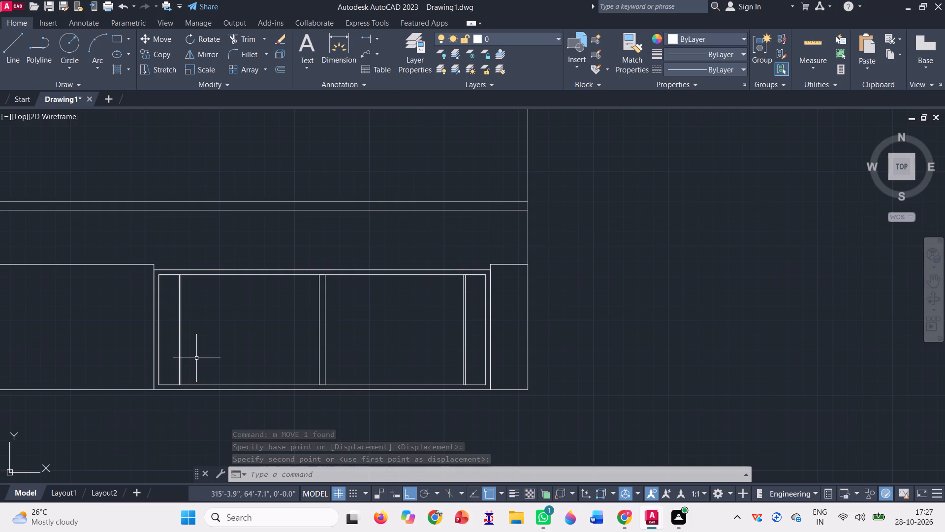
click(114, 40)
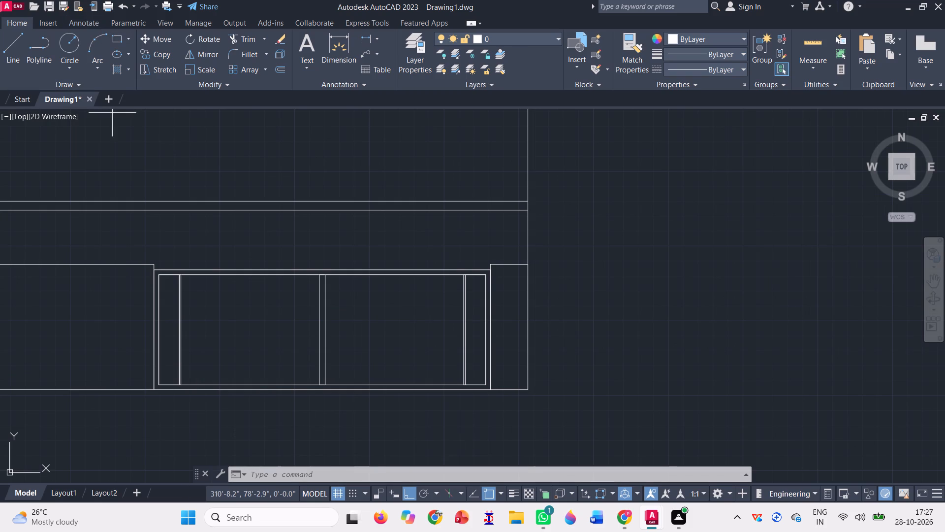
scroll(173, 283, up, 3)
scroll(126, 246, up, 3)
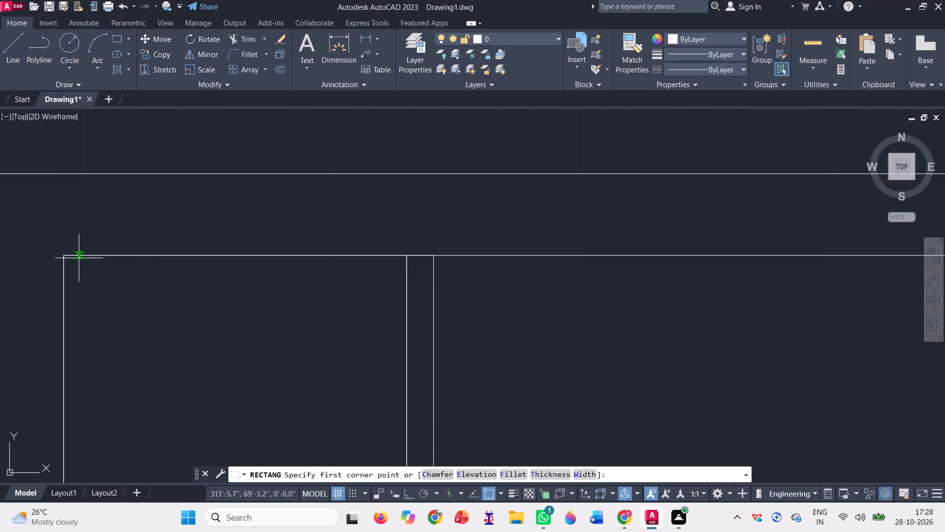
click(79, 257)
scroll(111, 241, down, 5)
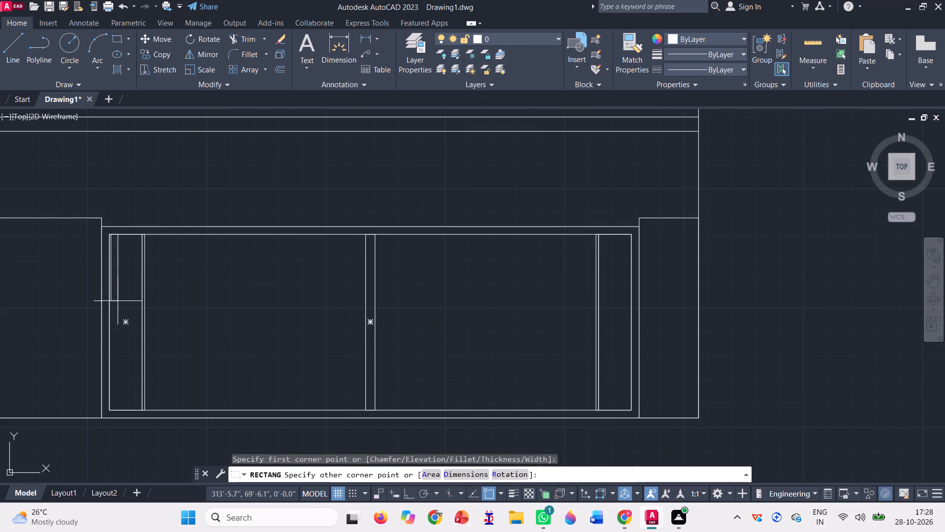
scroll(111, 411, up, 5)
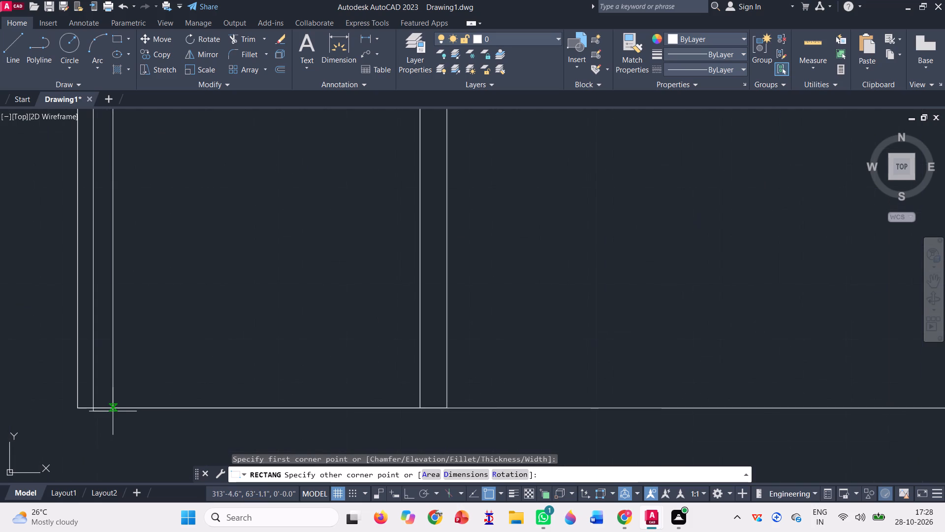
click(104, 407)
Copy the thin slat by its bottom-left corner a short distance to the right, leaving a small gap between the two slats.
scroll(142, 440, down, 2)
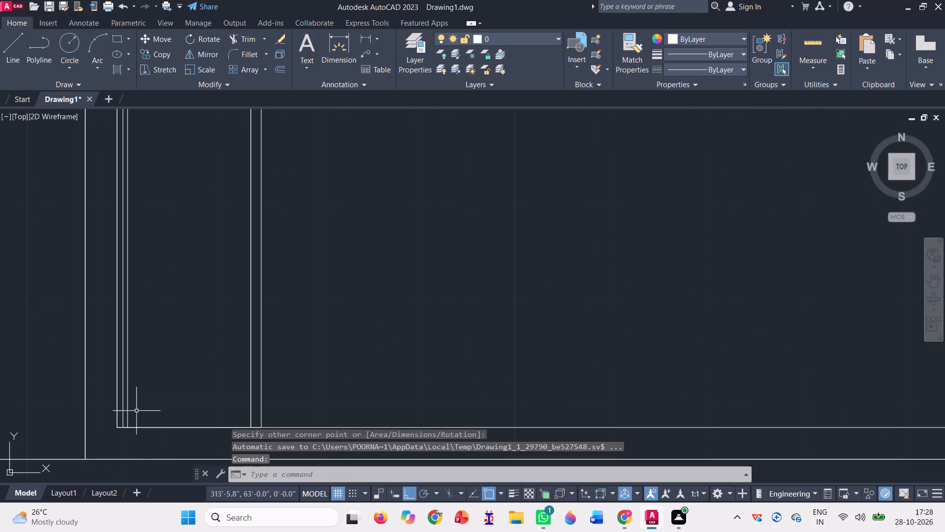
scroll(136, 411, up, 3)
click(136, 409)
click(71, 355)
scroll(86, 322, down, 2)
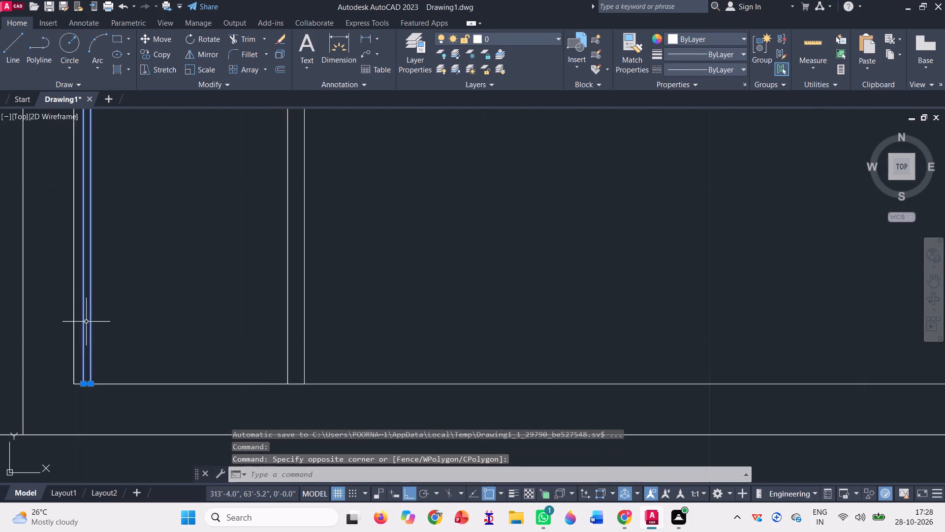
scroll(66, 407, up, 2)
text(co)
key(space)
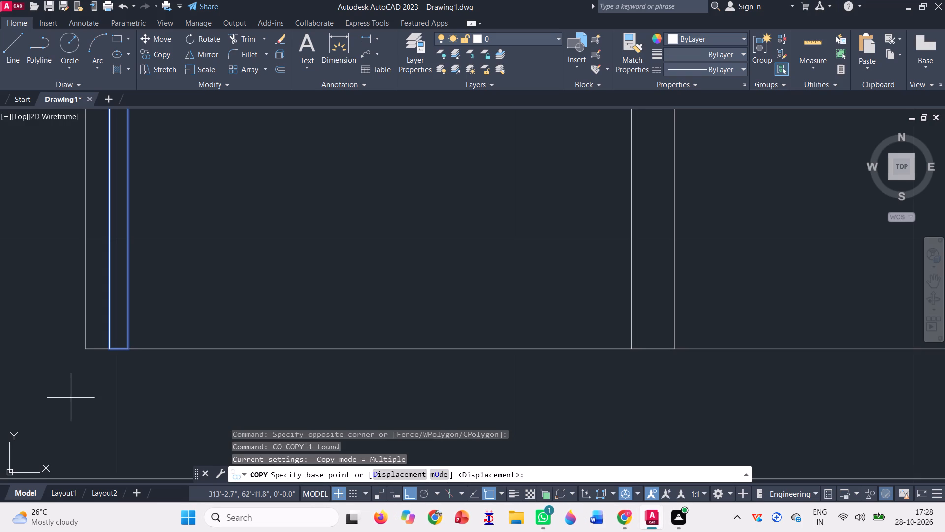
click(107, 348)
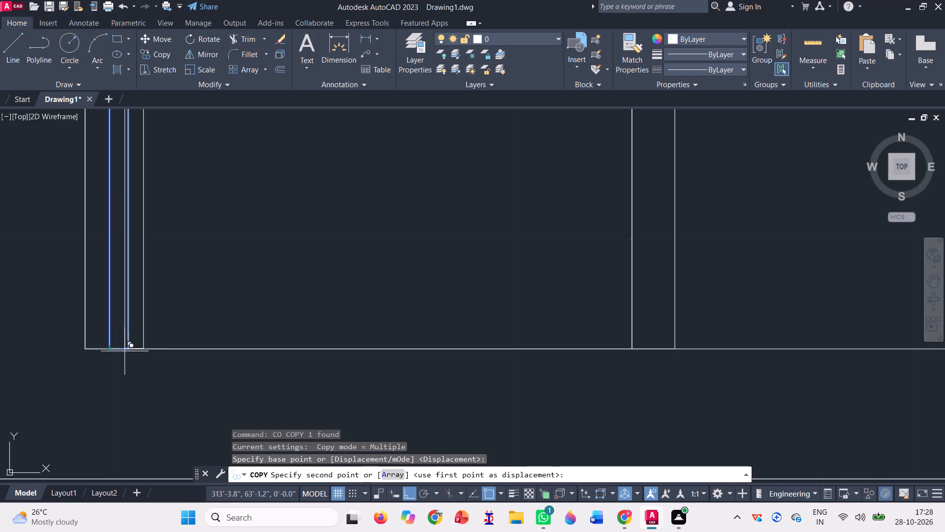
scroll(136, 350, up, 3)
click(146, 349)
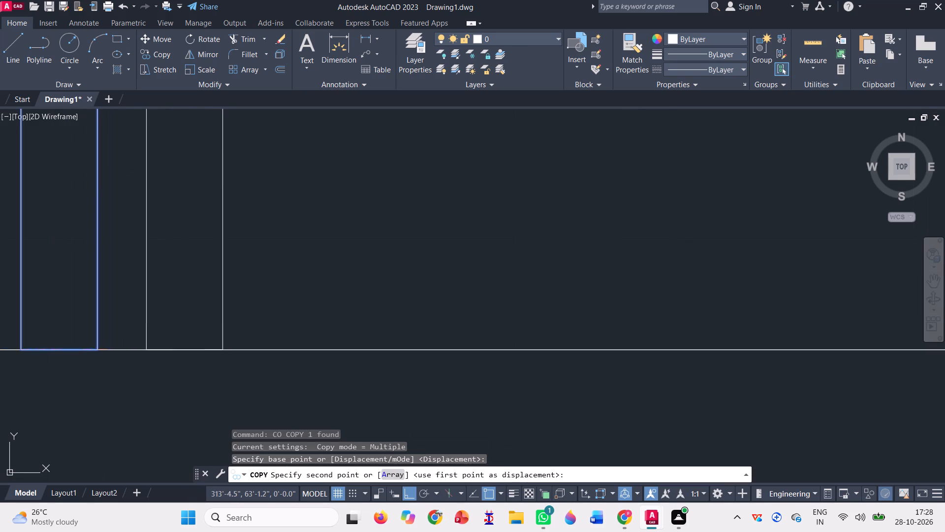
scroll(153, 394, down, 3)
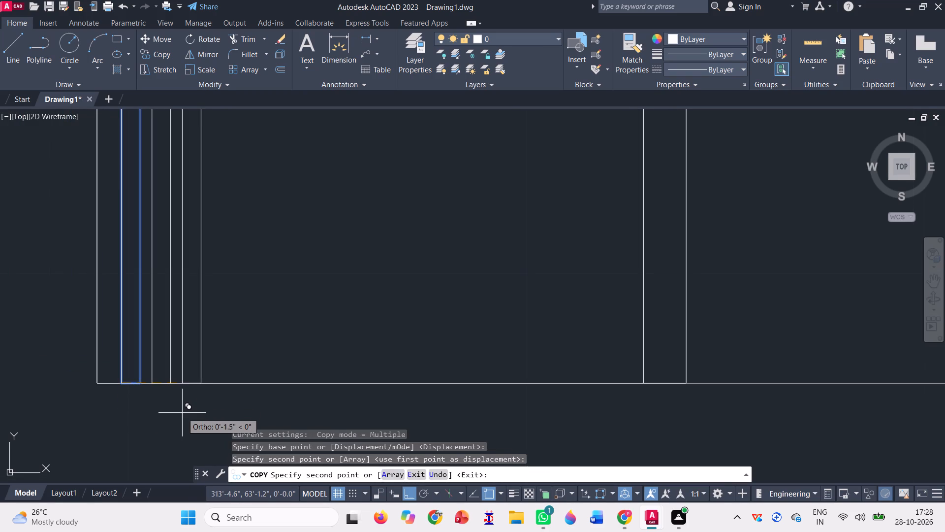
key(Escape)
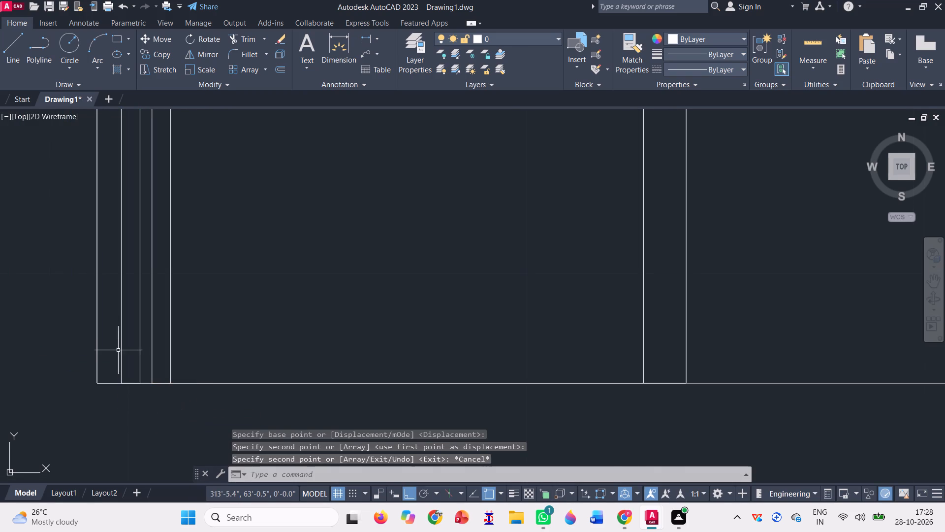
Copy the left panel's second slat from the first slat's bottom-right corner, adding eight copies to the right, each from the previous slat's bottom-right corner.
scroll(142, 339, up, 2)
click(230, 339)
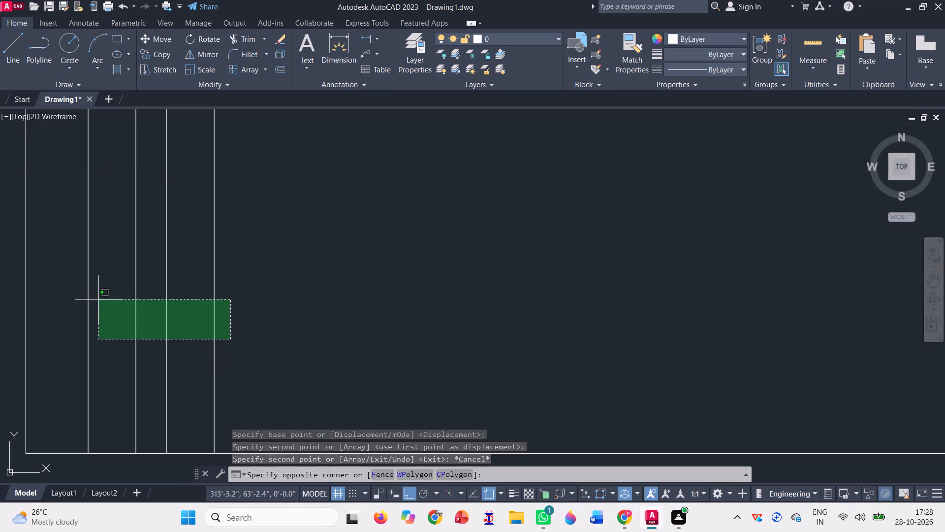
click(162, 312)
scroll(164, 322, down, 3)
scroll(164, 387, down, 1)
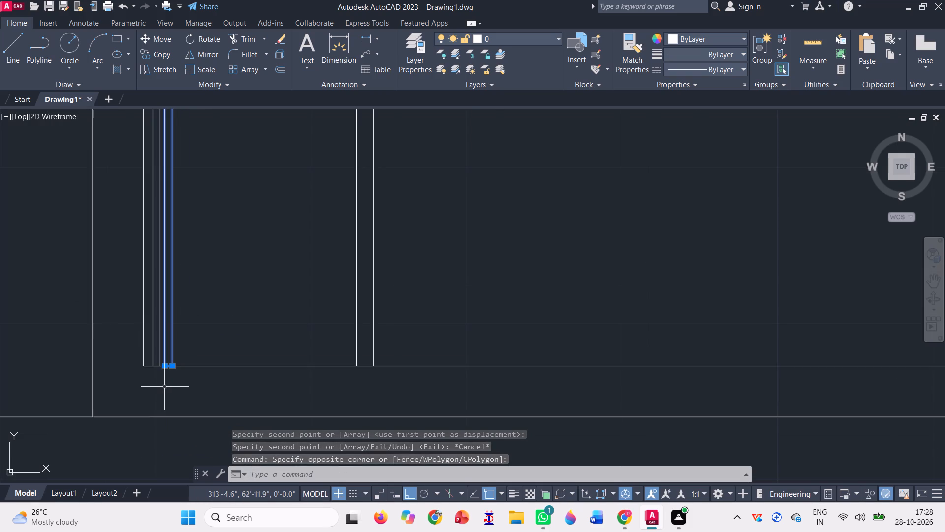
text(co)
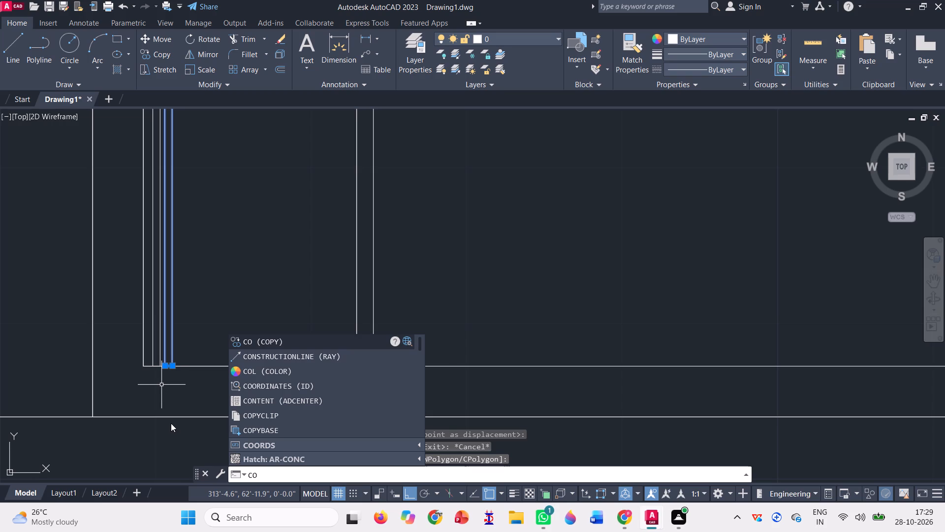
key(Return)
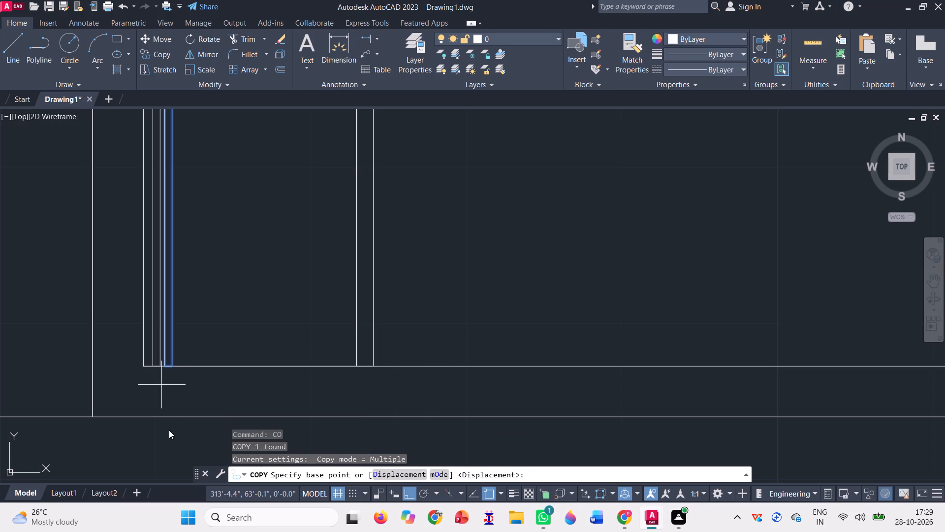
scroll(173, 363, up, 3)
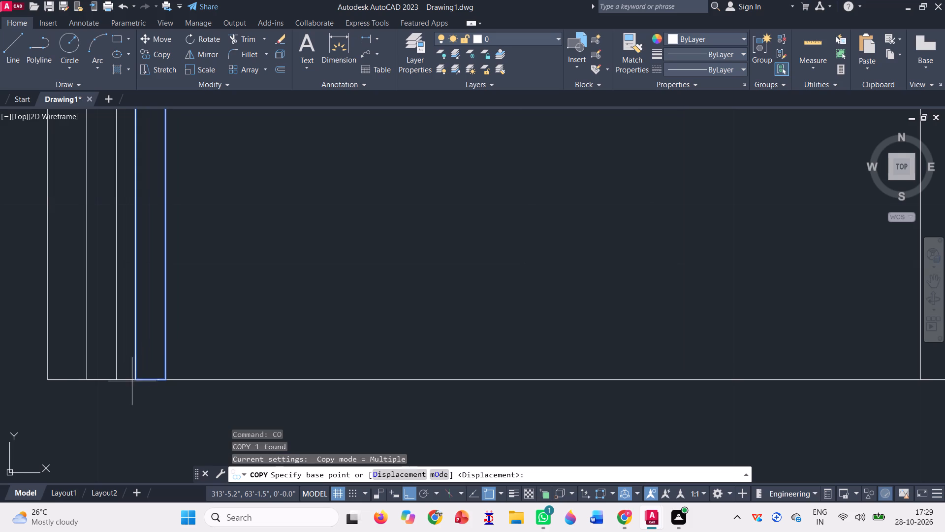
click(119, 376)
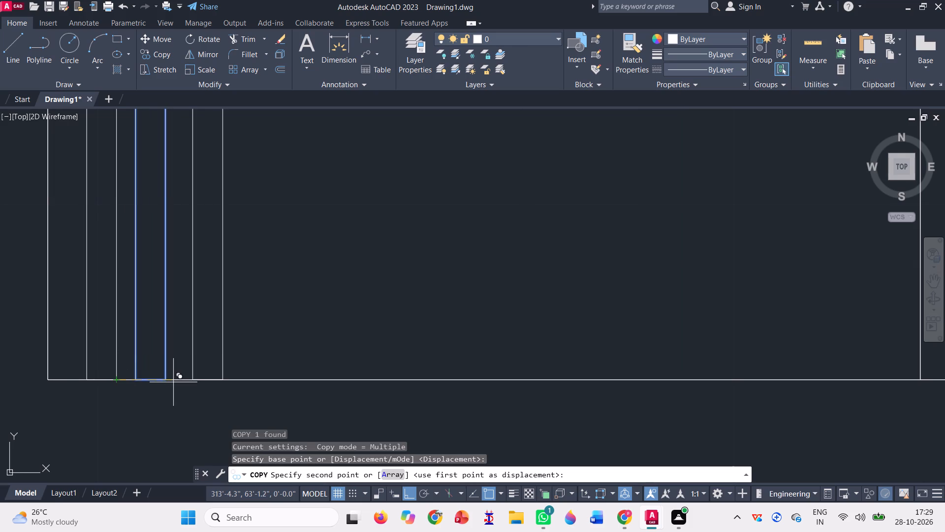
click(167, 376)
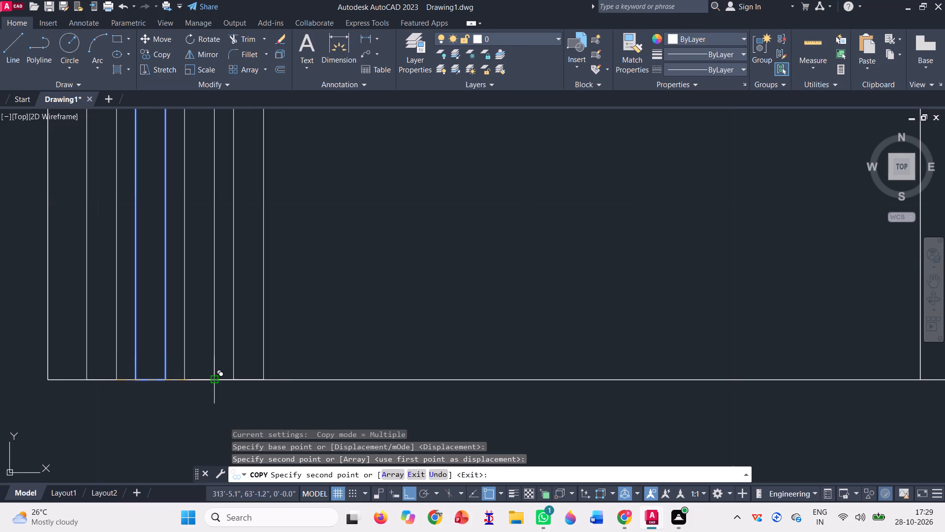
click(215, 377)
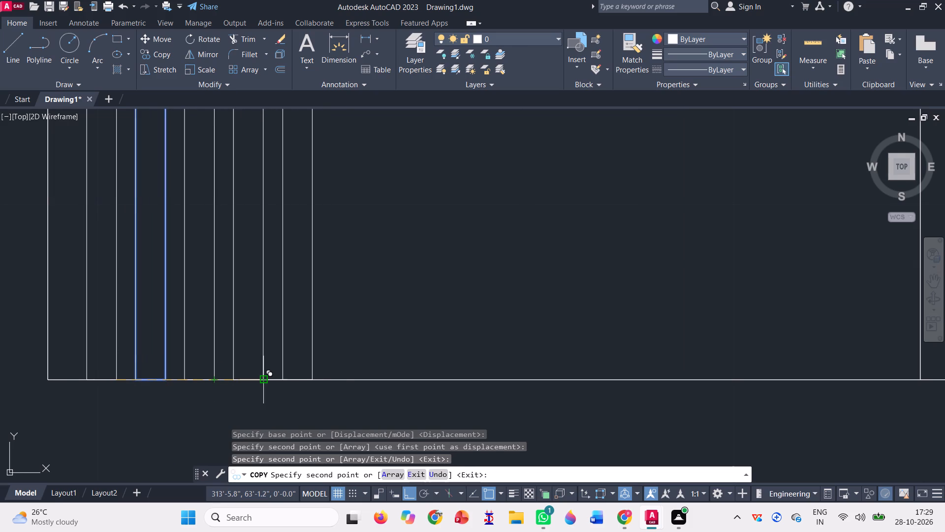
click(263, 380)
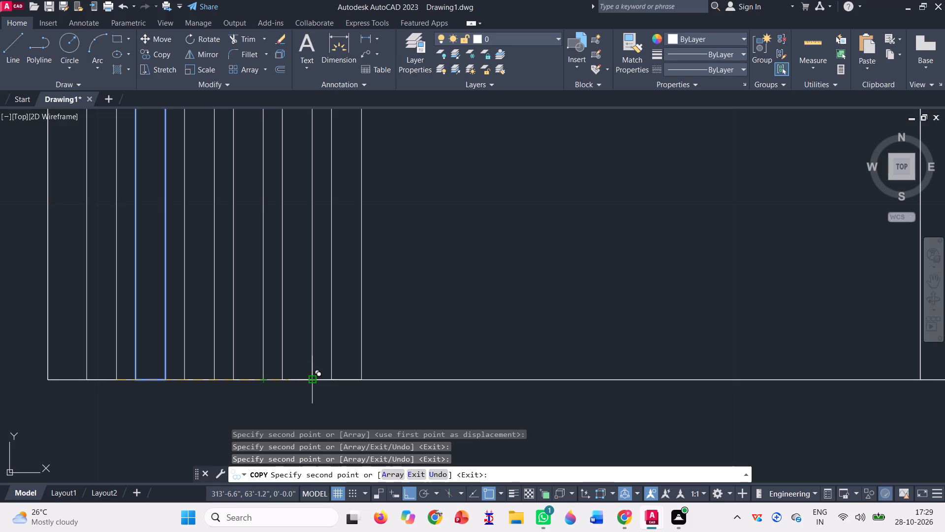
click(309, 383)
click(358, 379)
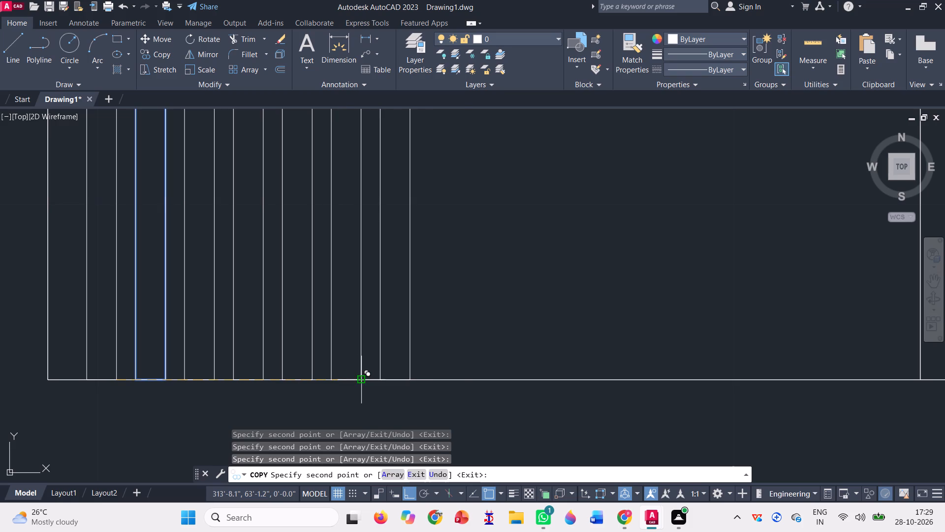
click(411, 378)
click(456, 380)
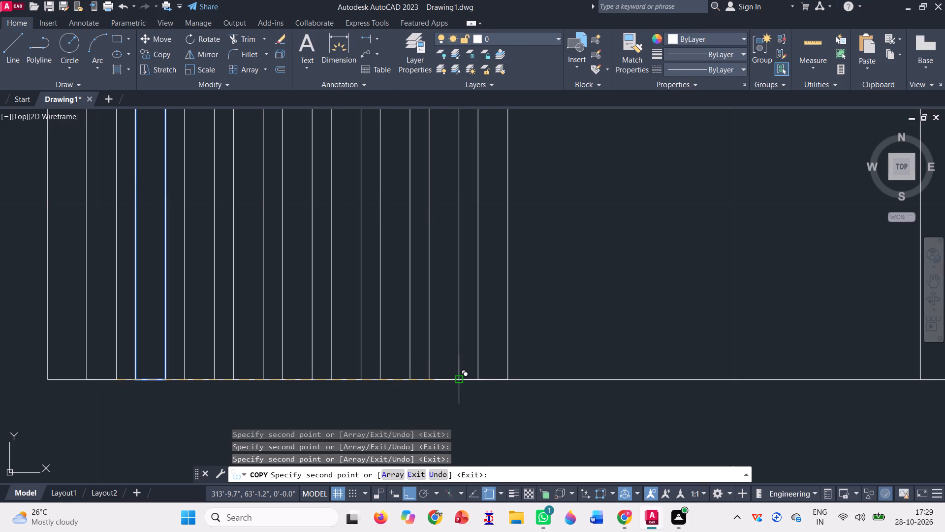
click(506, 377)
Continue the slat copies at the same spacing with seven more, filling the left narrow panel up to its right edge.
scroll(266, 396, down, 2)
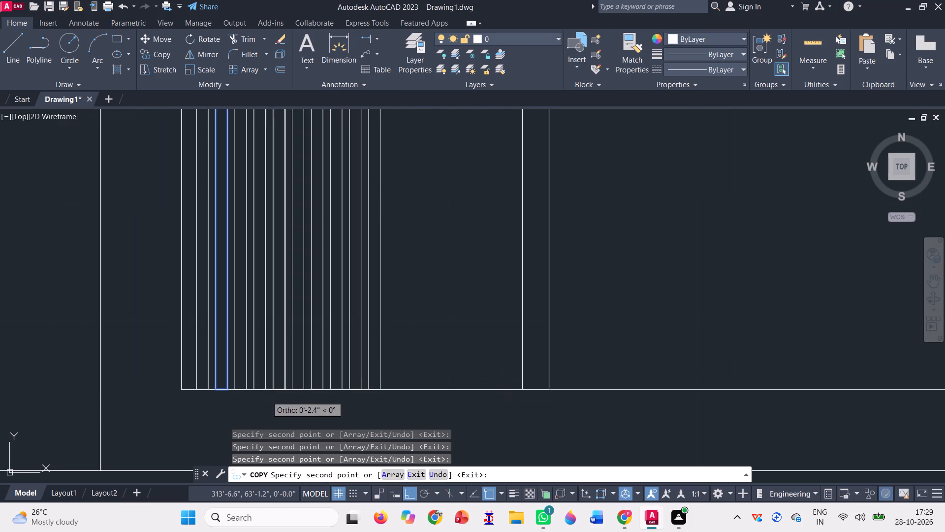
scroll(414, 388, up, 2)
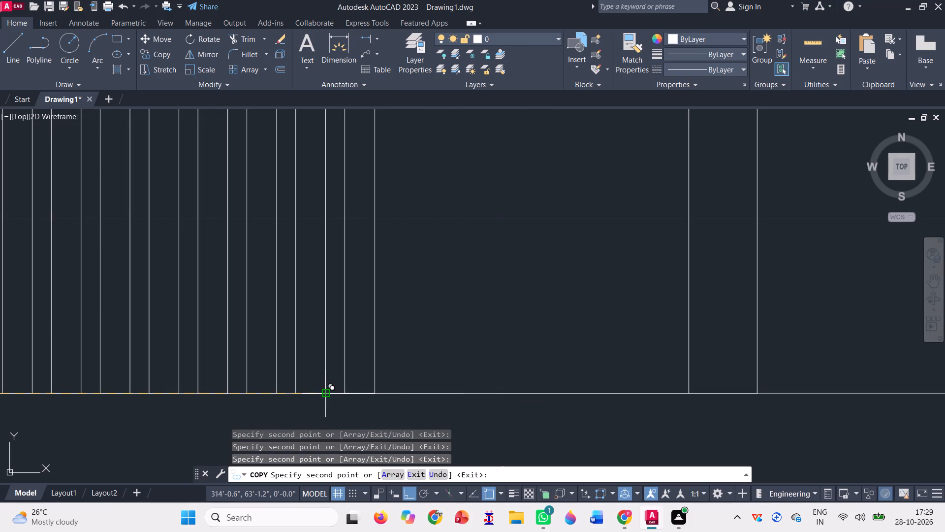
click(324, 393)
click(371, 395)
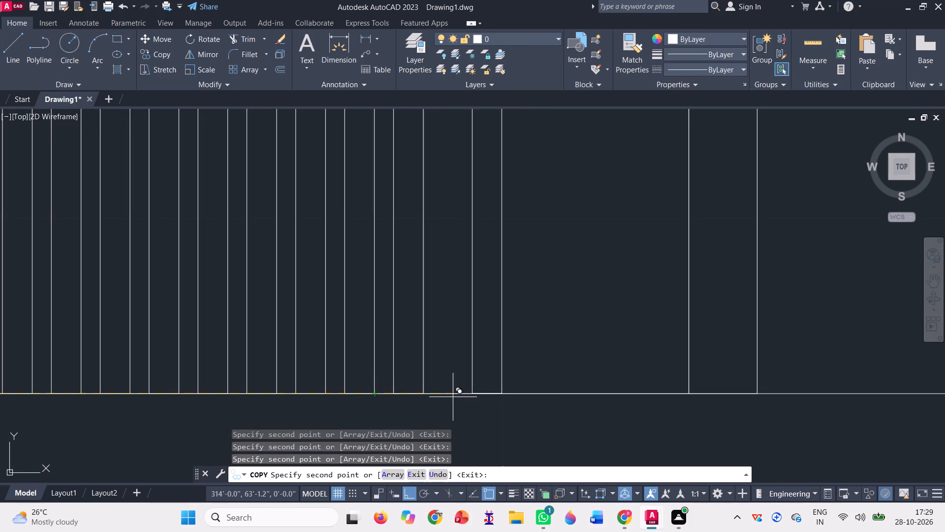
click(421, 390)
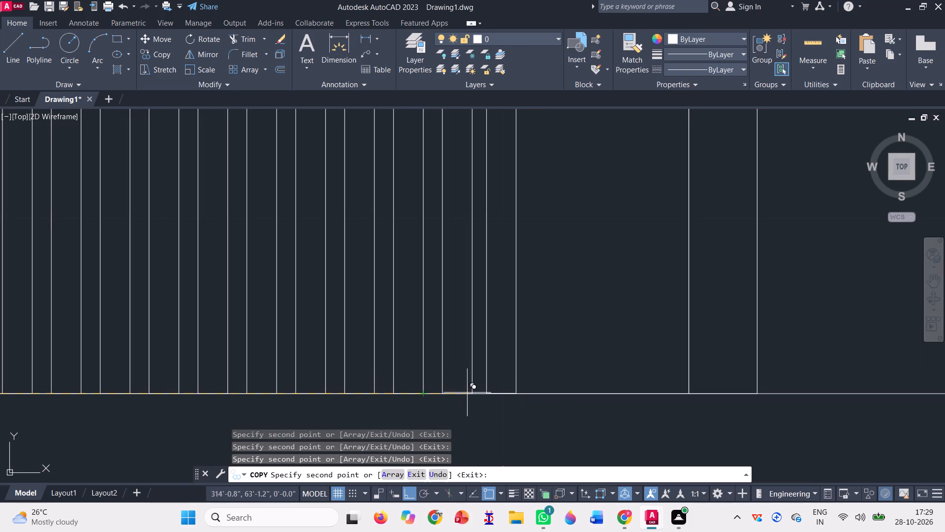
click(470, 395)
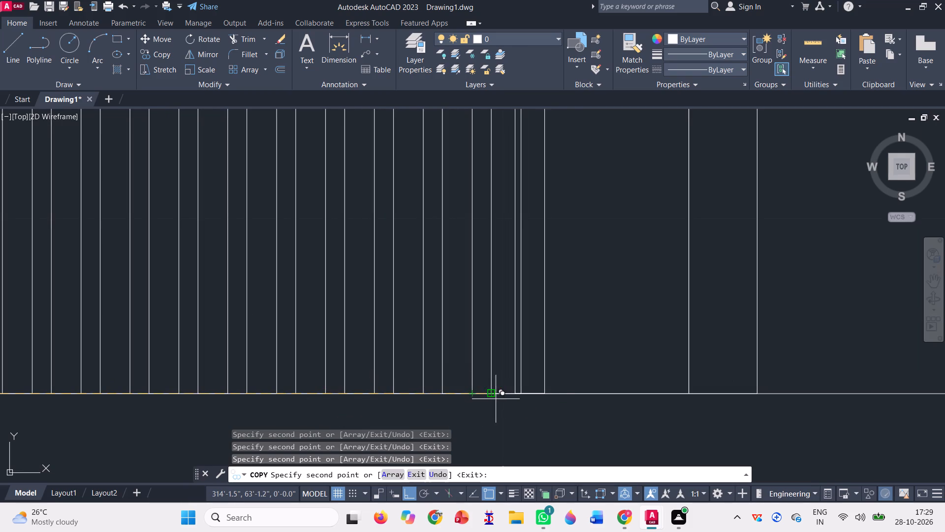
click(520, 394)
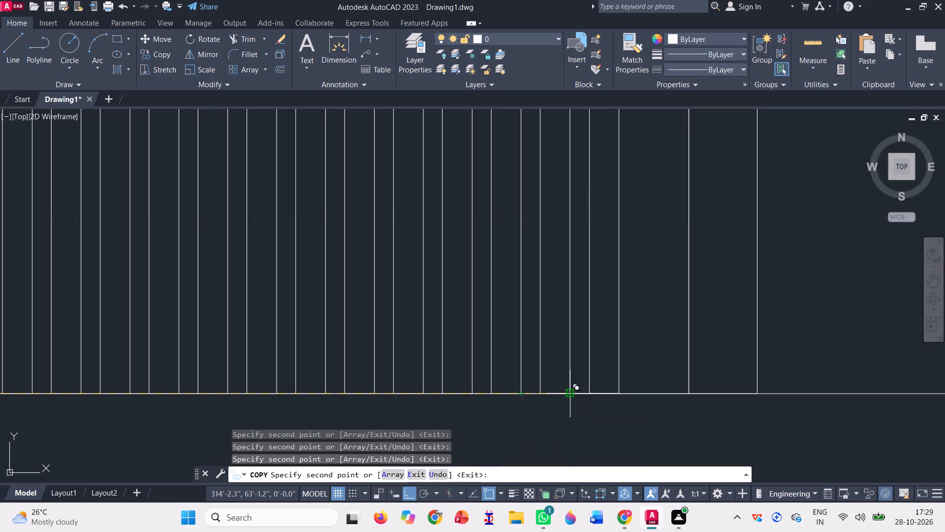
click(572, 393)
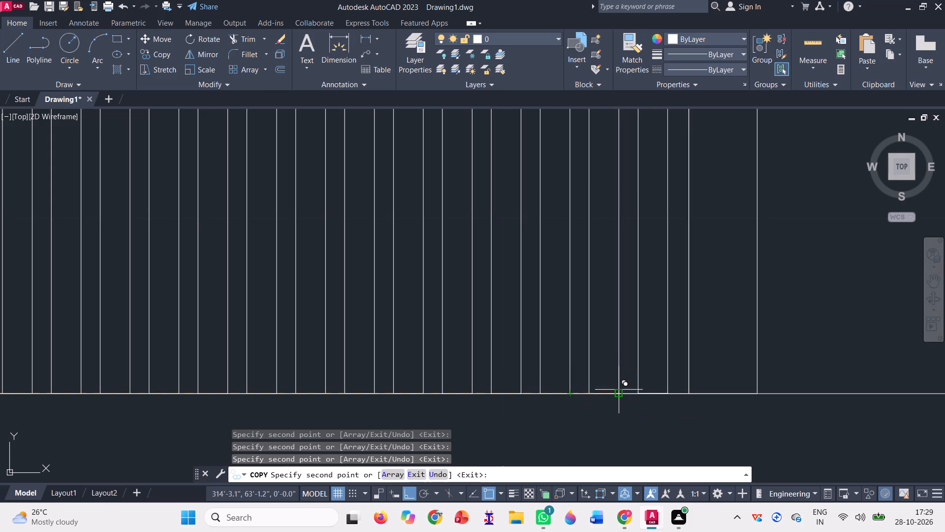
click(620, 392)
scroll(504, 425, down, 4)
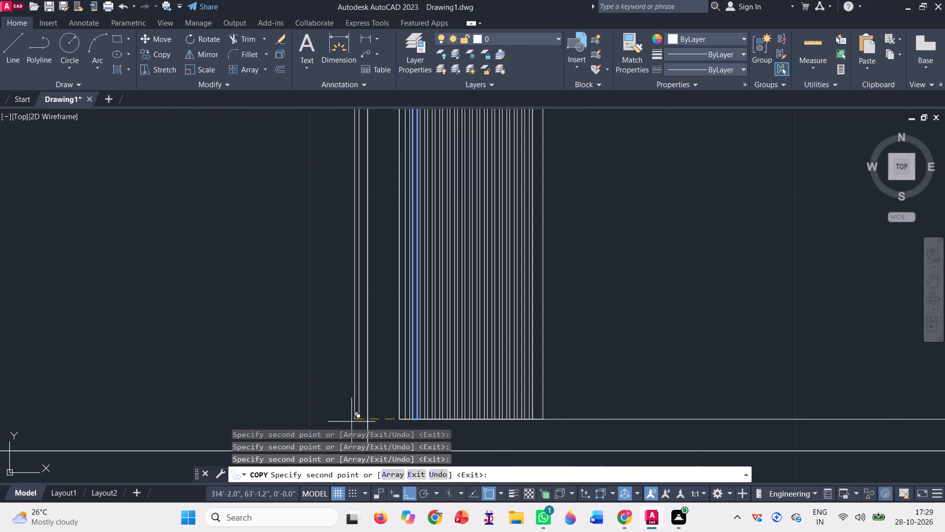
Continue the same slat copy into the inner frame's right narrow panel, placing three evenly spaced slats starting from the panel's bottom-left corner.
scroll(206, 344, down, 2)
scroll(272, 378, down, 1)
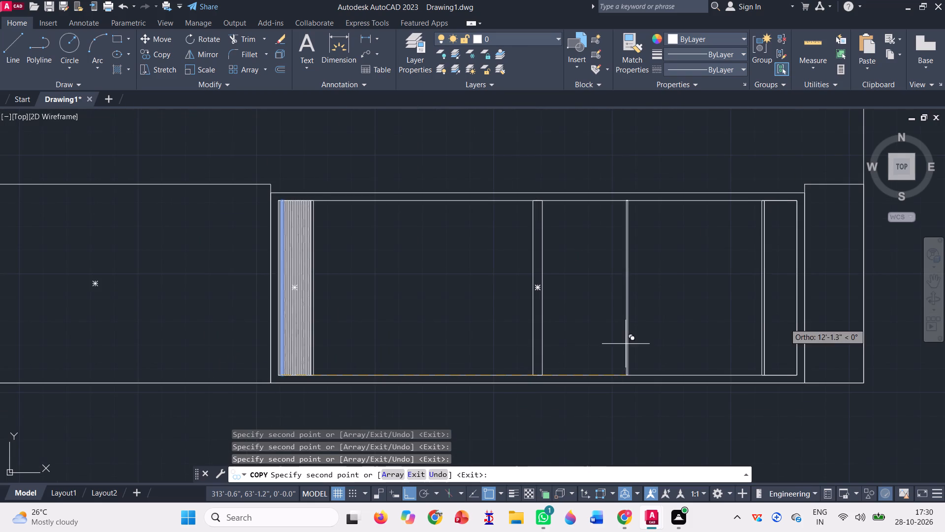
scroll(846, 325, up, 3)
scroll(559, 351, down, 2)
scroll(527, 414, up, 1)
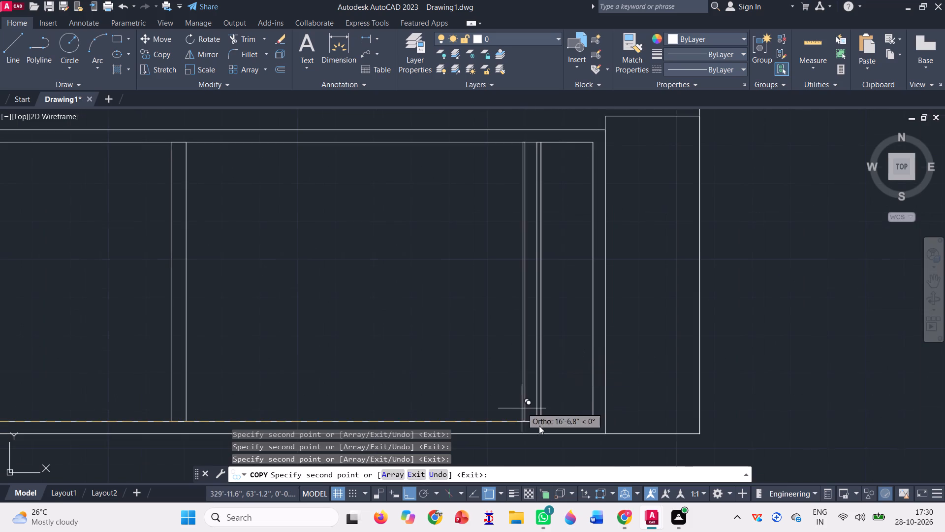
scroll(539, 426, up, 5)
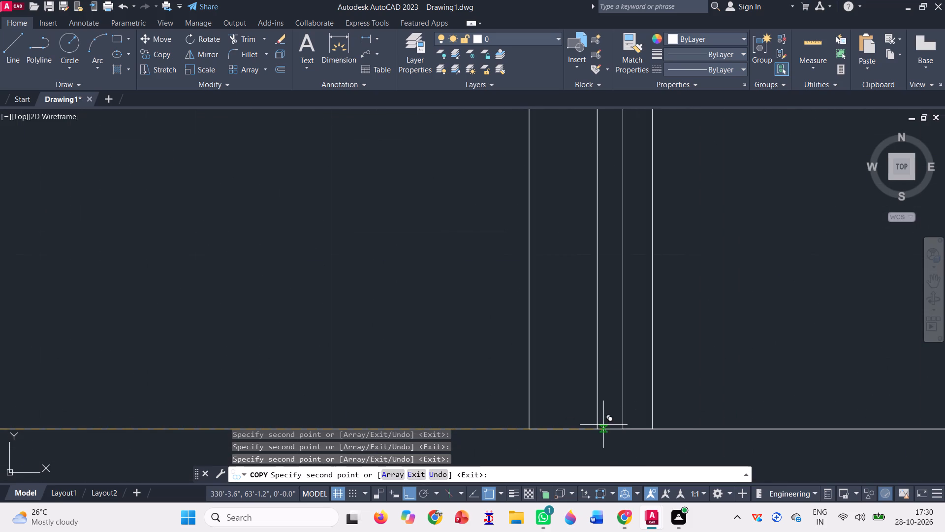
click(598, 429)
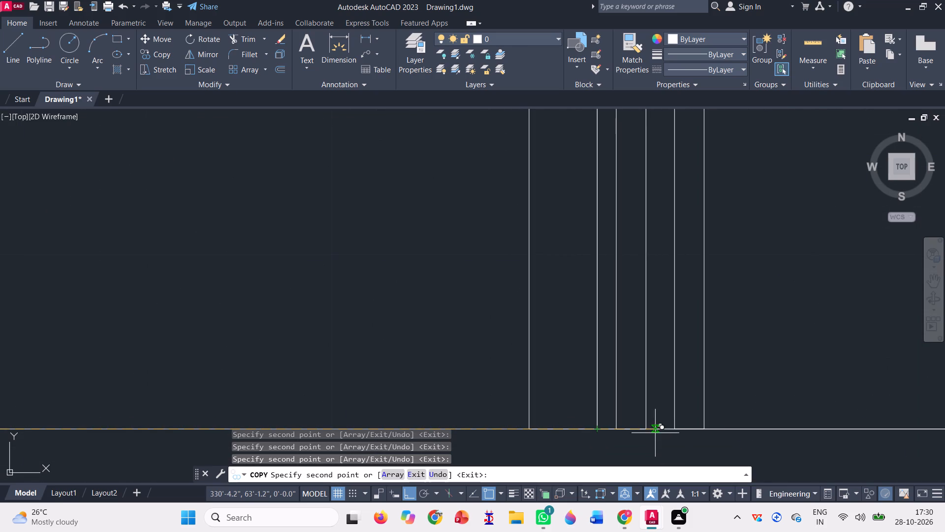
click(644, 427)
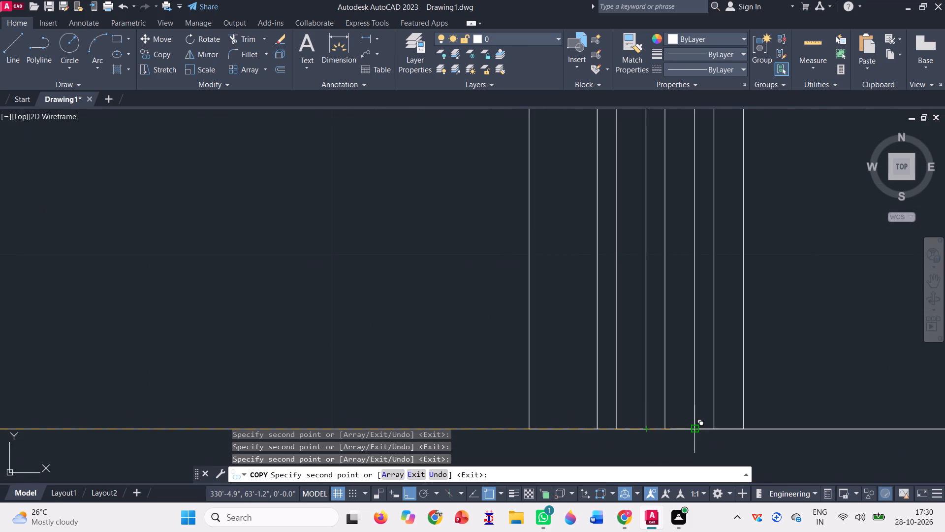
click(692, 429)
Continue the slat copy in the inner frame's right narrow panel with five more slats, each from the previous slat's bottom-right corner.
scroll(457, 429, down, 2)
scroll(686, 462, up, 1)
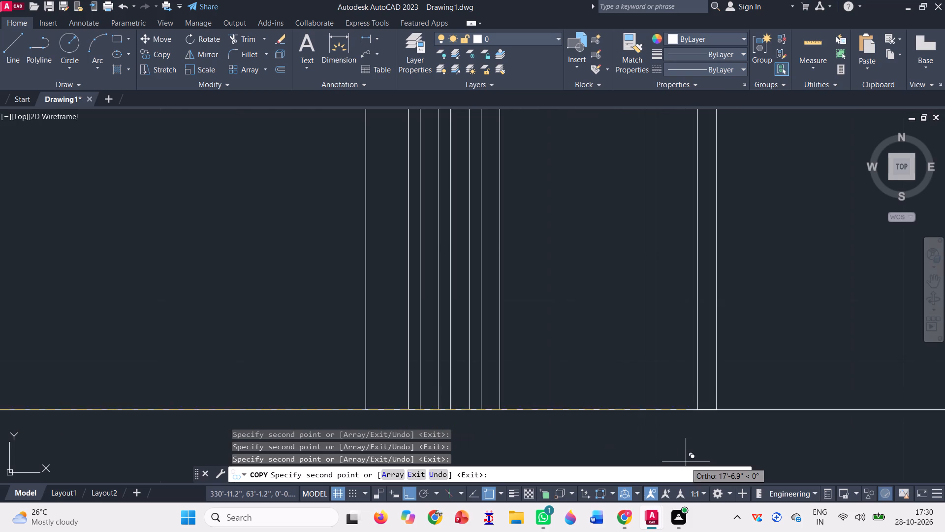
scroll(686, 462, up, 1)
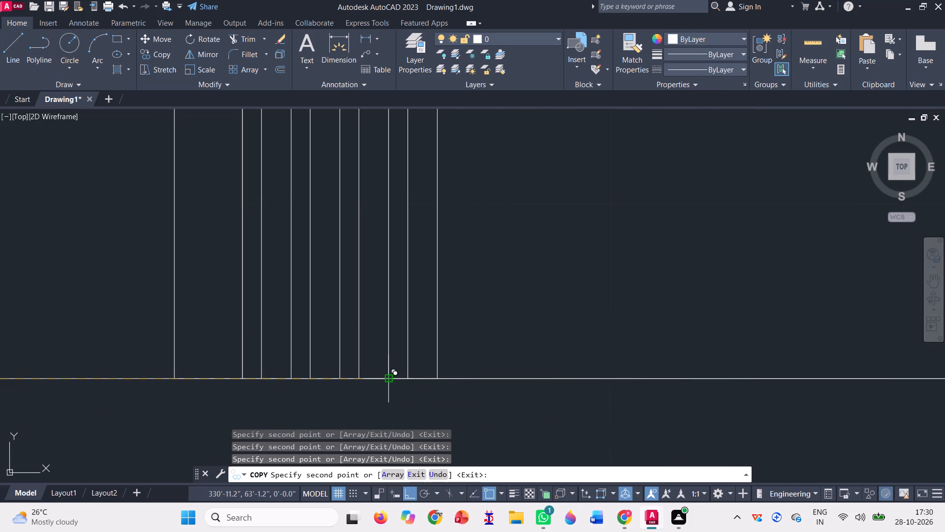
click(388, 378)
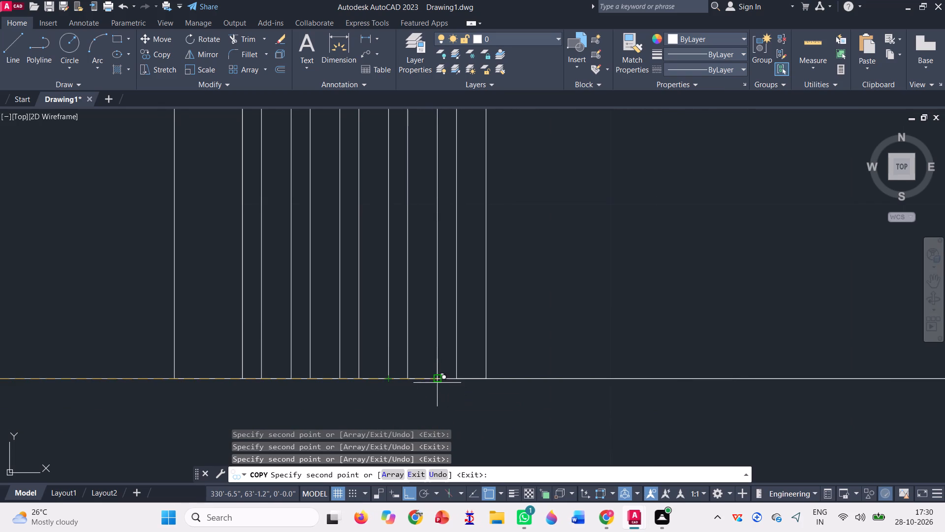
click(437, 380)
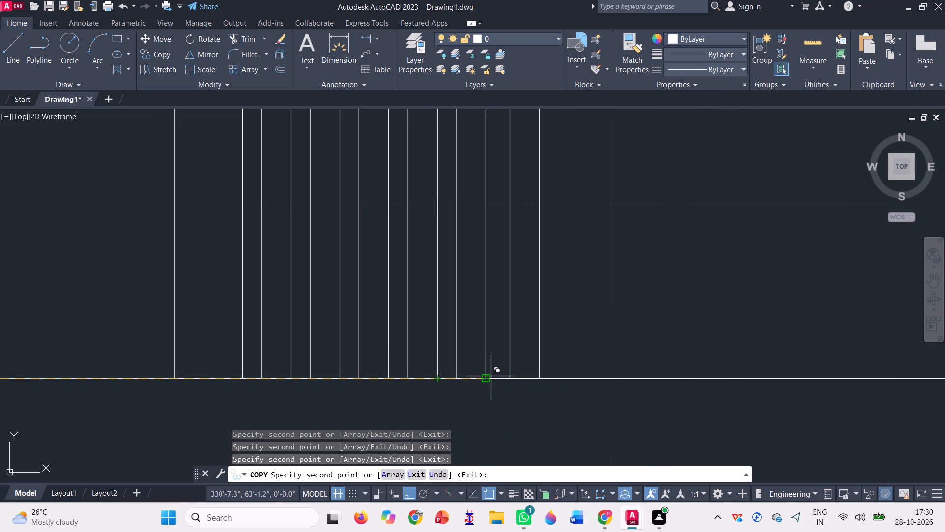
click(489, 379)
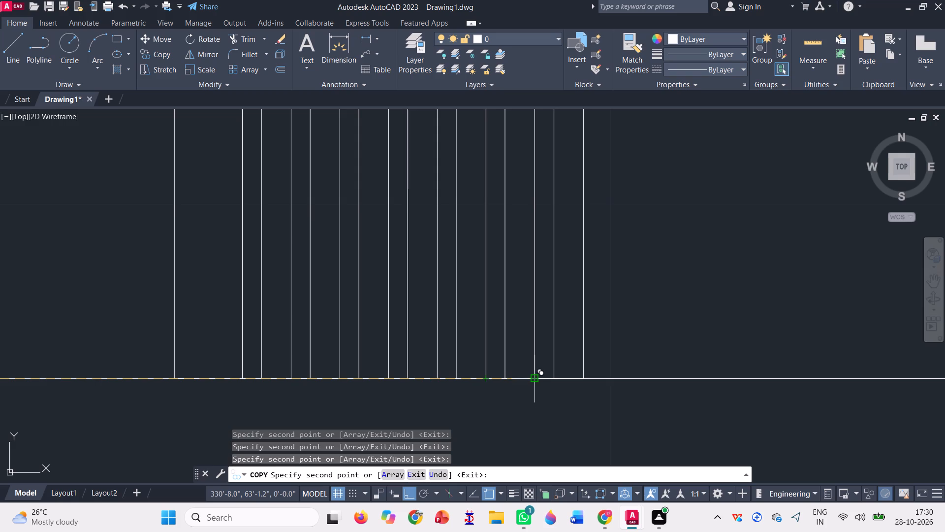
click(535, 378)
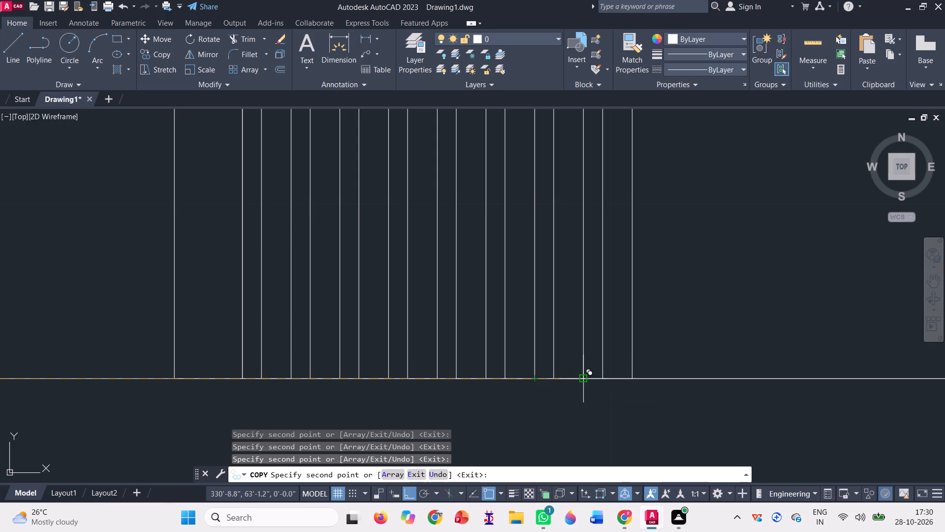
click(581, 378)
Add nine more slats at the same spacing, filling the right narrow panel up to its right edge, and end the copy.
scroll(250, 389, down, 2)
scroll(451, 380, up, 2)
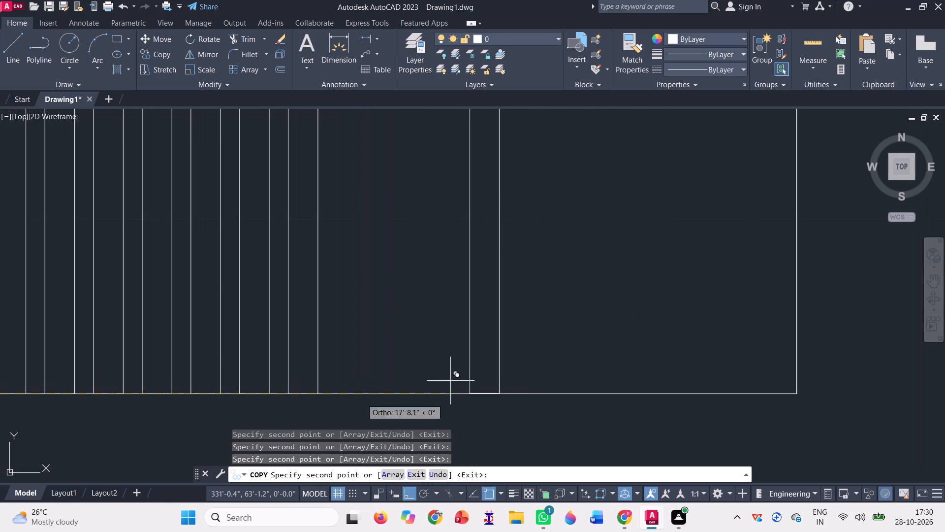
click(317, 394)
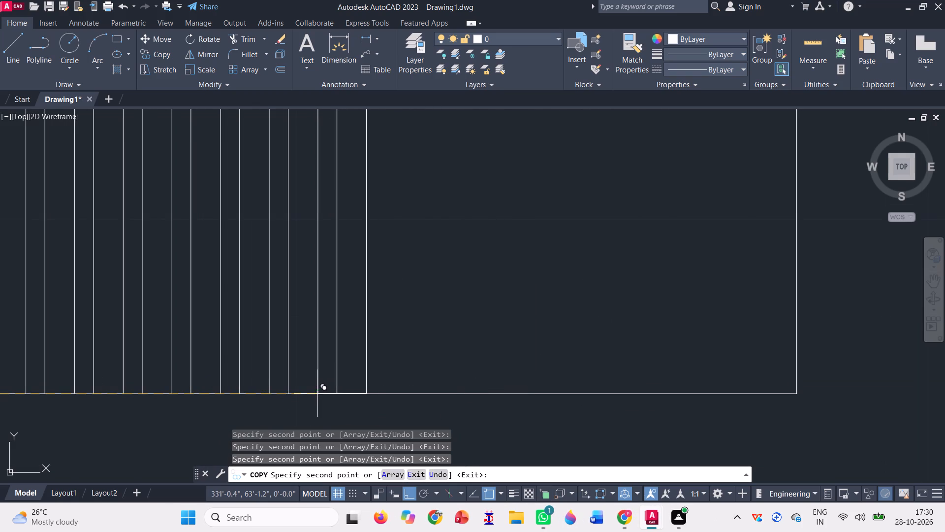
click(368, 394)
click(415, 395)
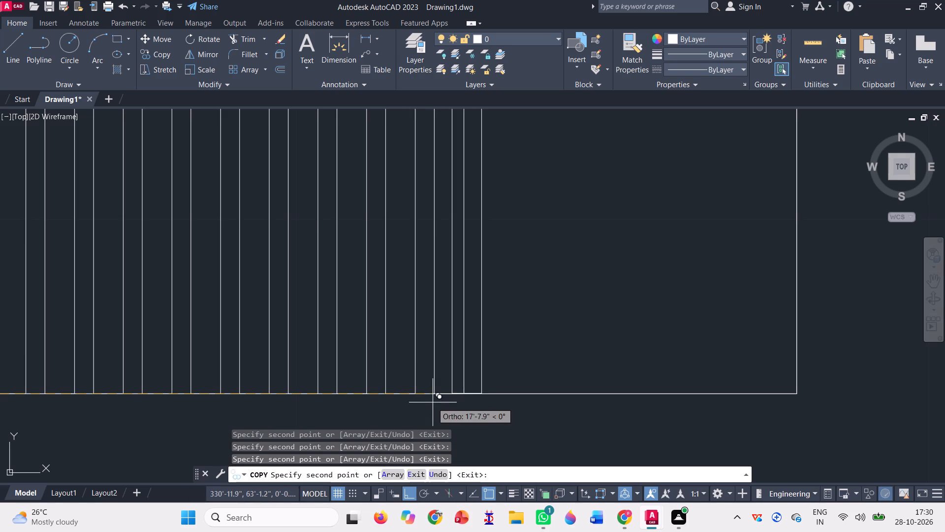
click(468, 393)
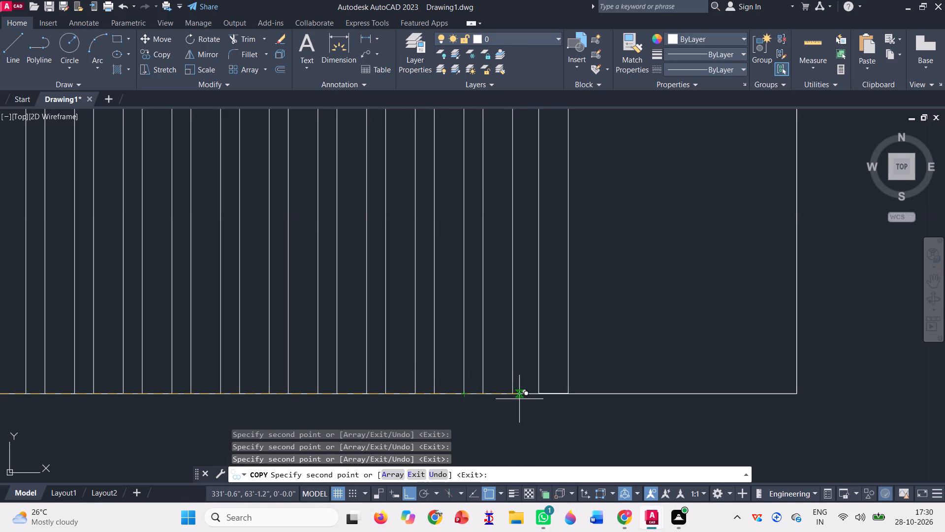
click(513, 393)
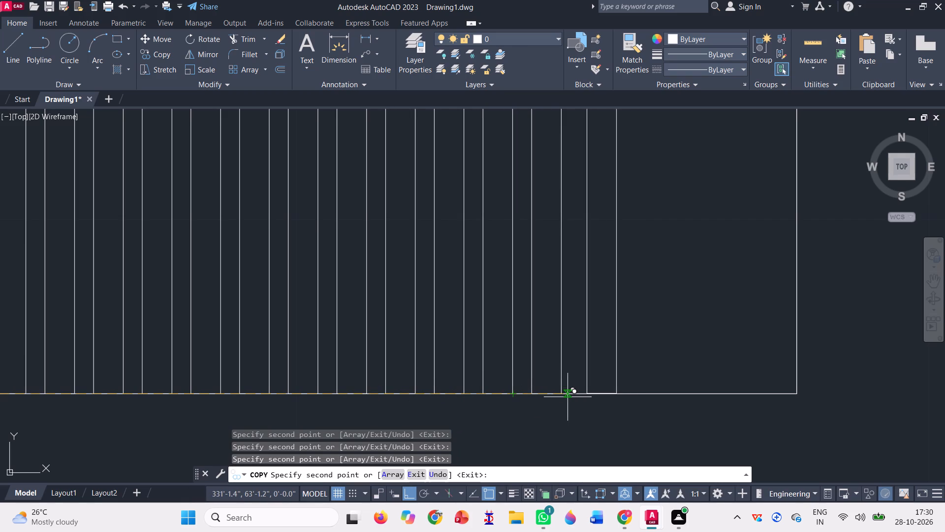
click(558, 393)
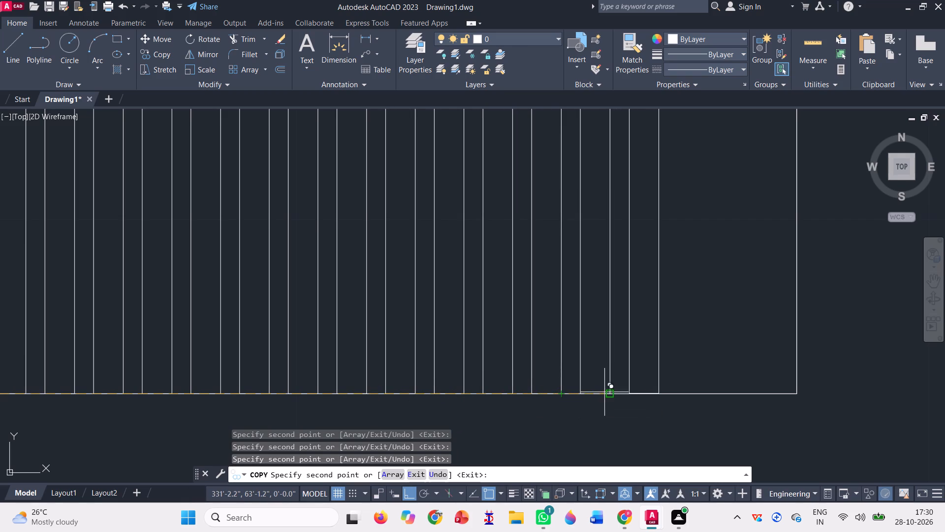
click(606, 393)
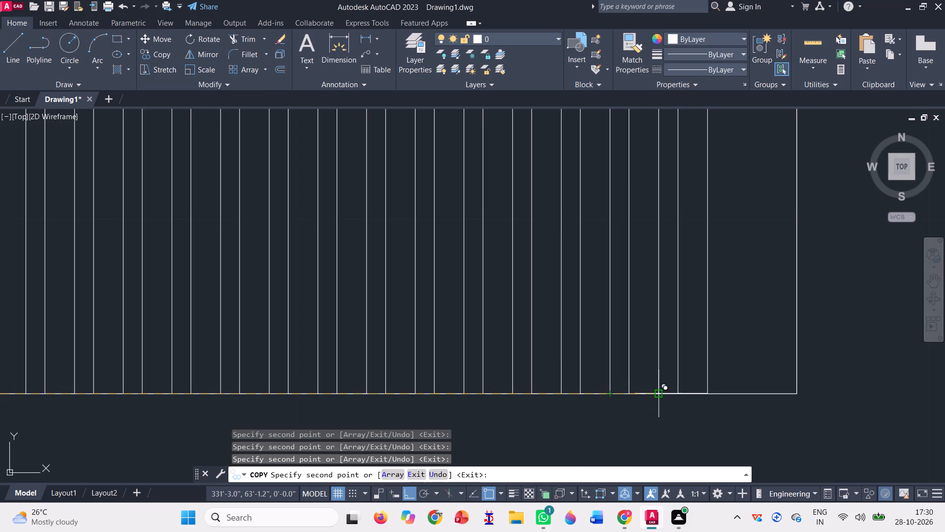
click(662, 393)
click(708, 393)
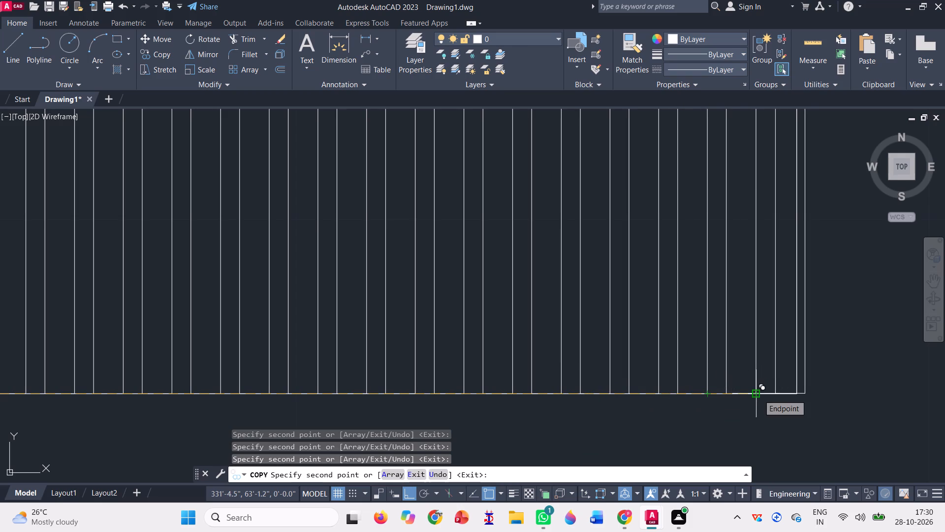
scroll(758, 395, down, 1)
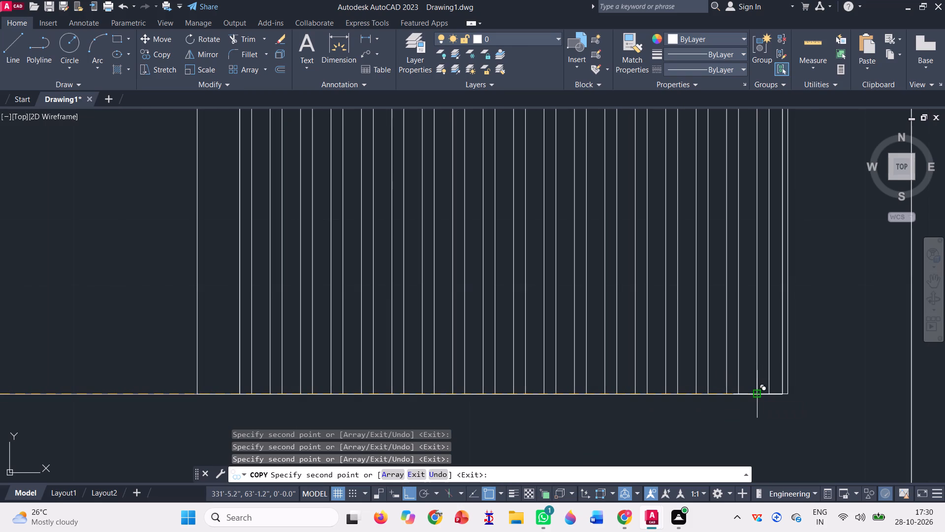
scroll(642, 442, down, 4)
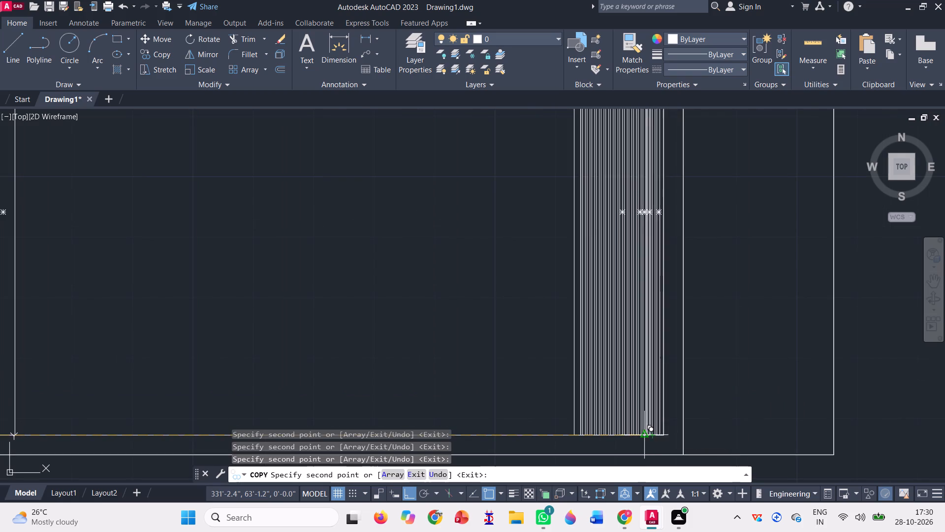
scroll(644, 432, down, 2)
key(space)
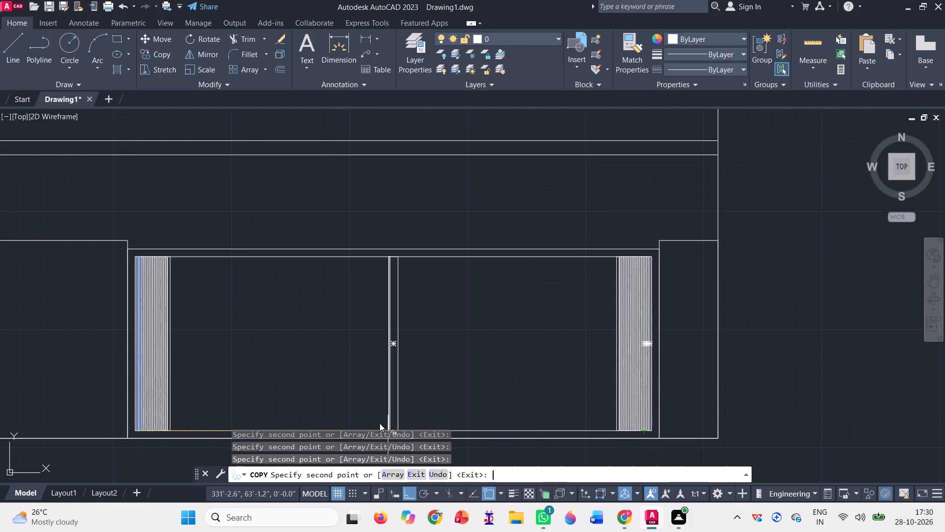
Draw a shallow rectangle across the top of the left wide pane, from its top-left corner to the central mullion's left edge.
scroll(165, 272, up, 2)
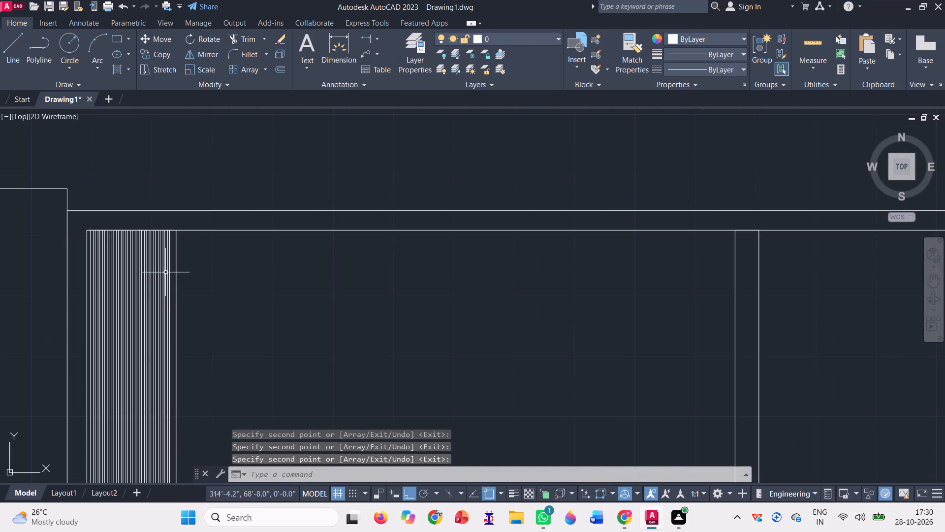
click(114, 39)
scroll(202, 216, up, 2)
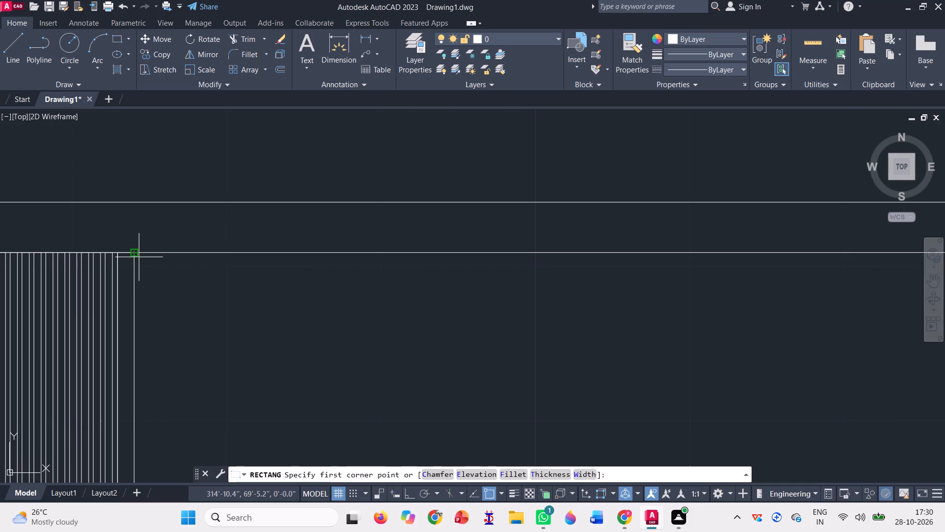
click(130, 254)
scroll(175, 253, down, 3)
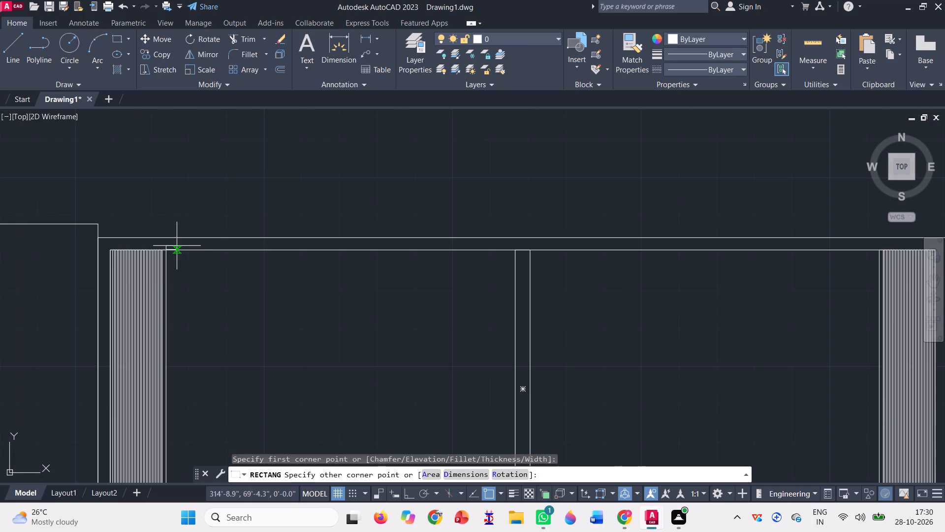
scroll(212, 263, down, 1)
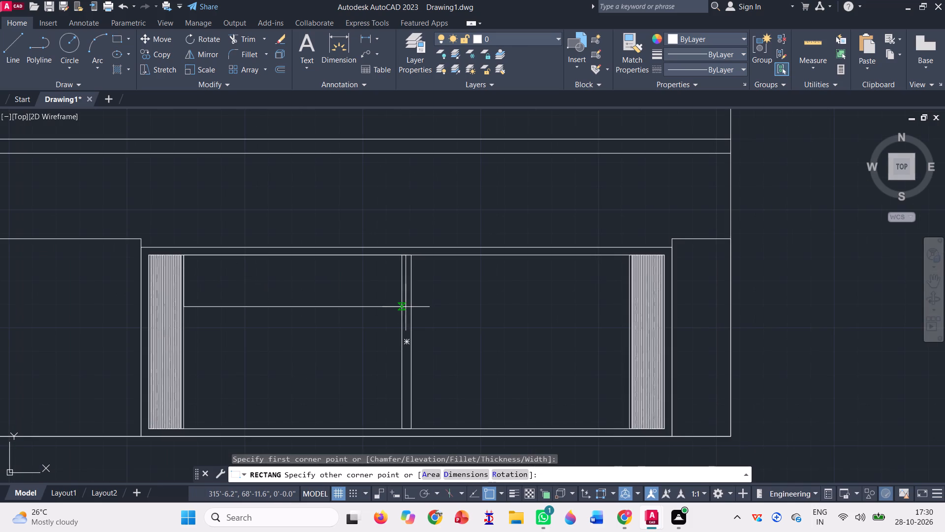
scroll(407, 276, up, 2)
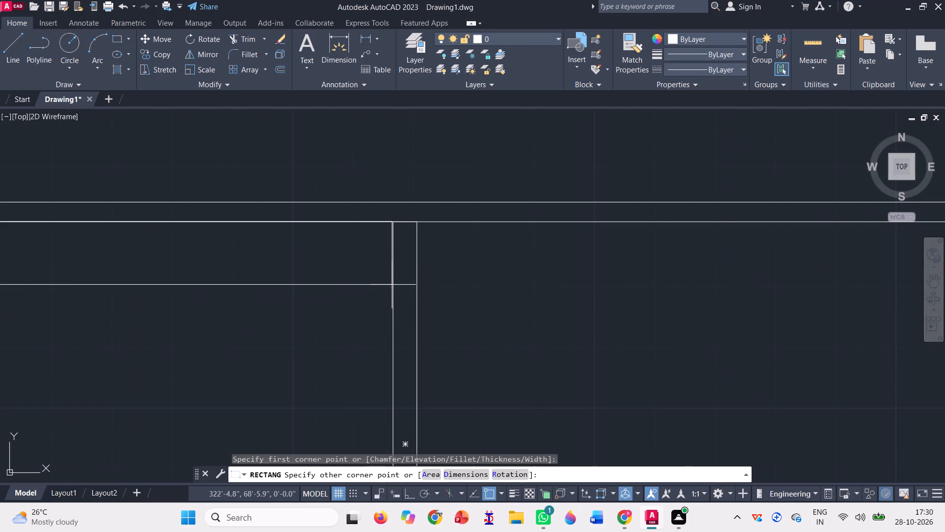
click(393, 300)
scroll(408, 293, down, 3)
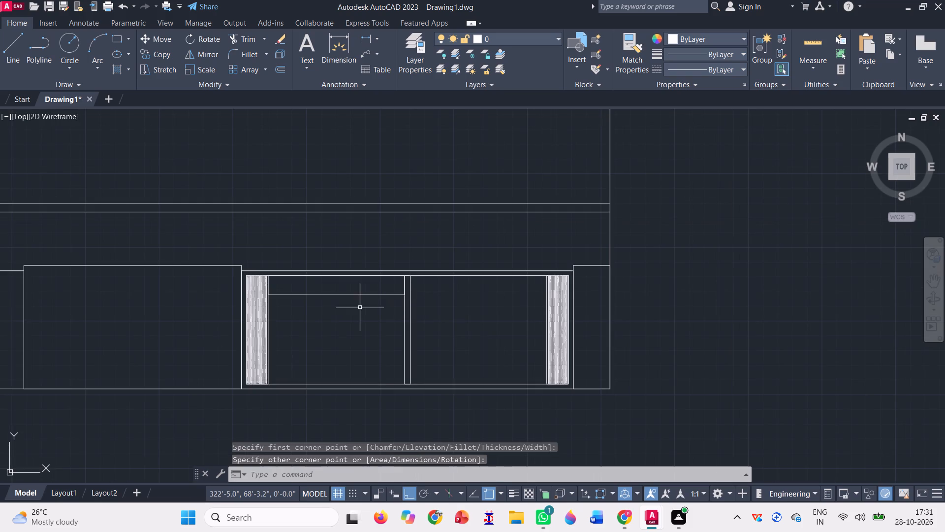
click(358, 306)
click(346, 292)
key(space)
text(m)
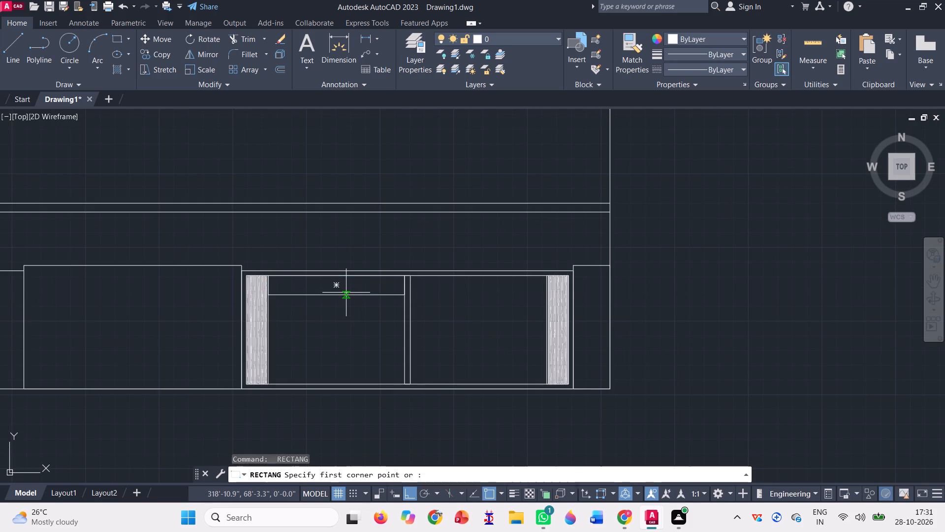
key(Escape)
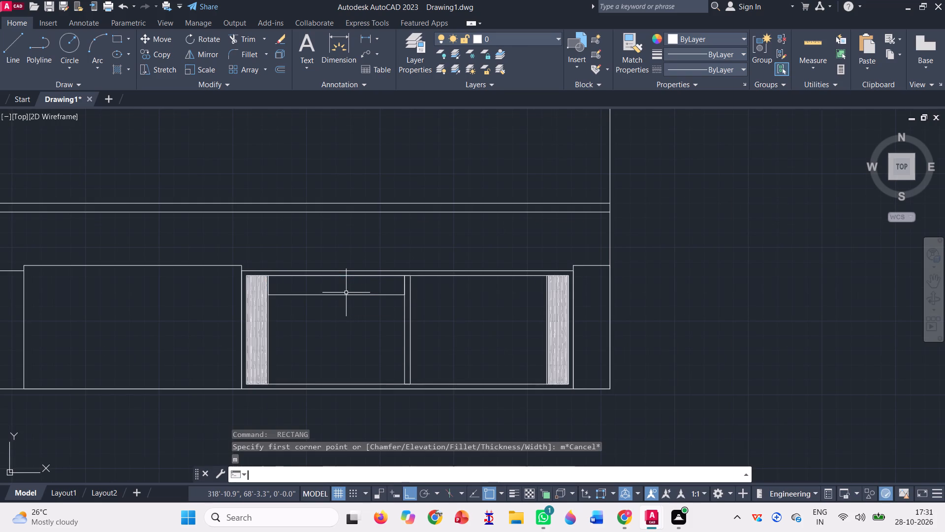
Move the shallow rectangle straight down by its bottom-right corner onto the left wide pane's bottom-right corner.
click(350, 310)
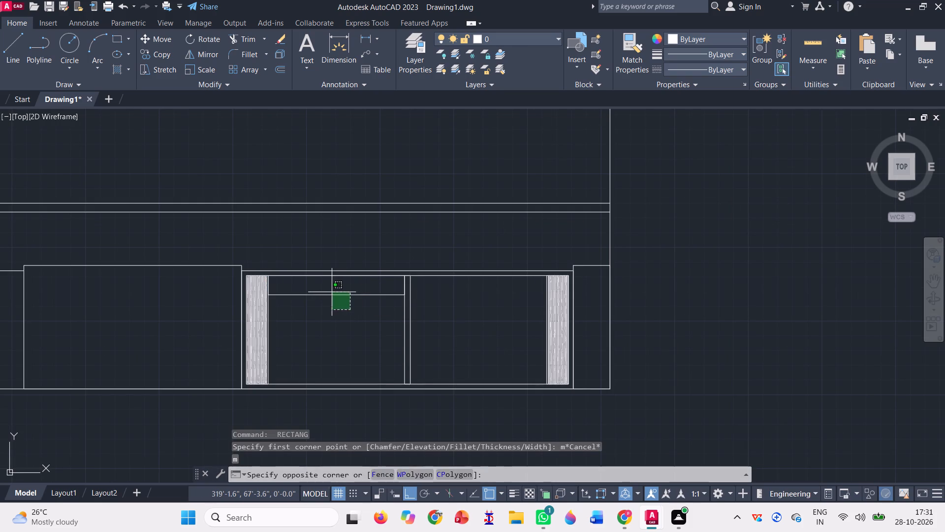
click(332, 291)
text(m)
key(space)
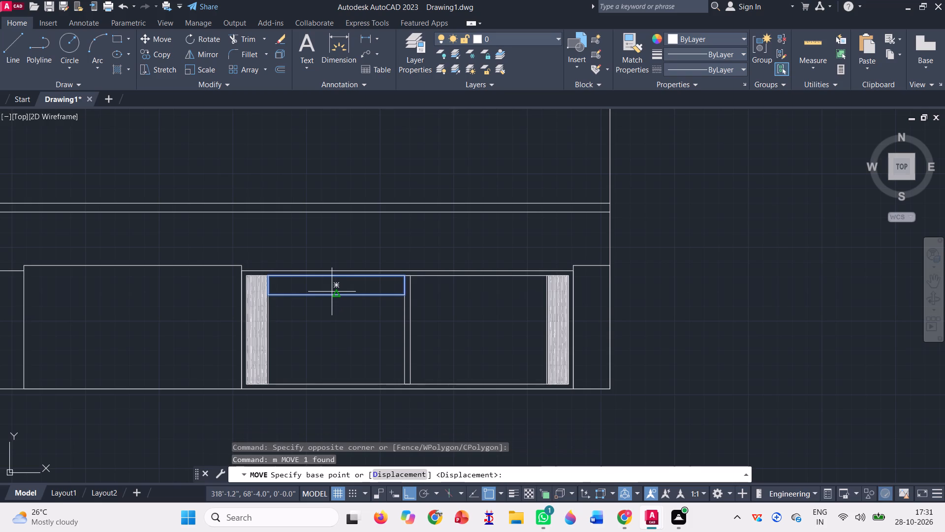
scroll(429, 328, up, 1)
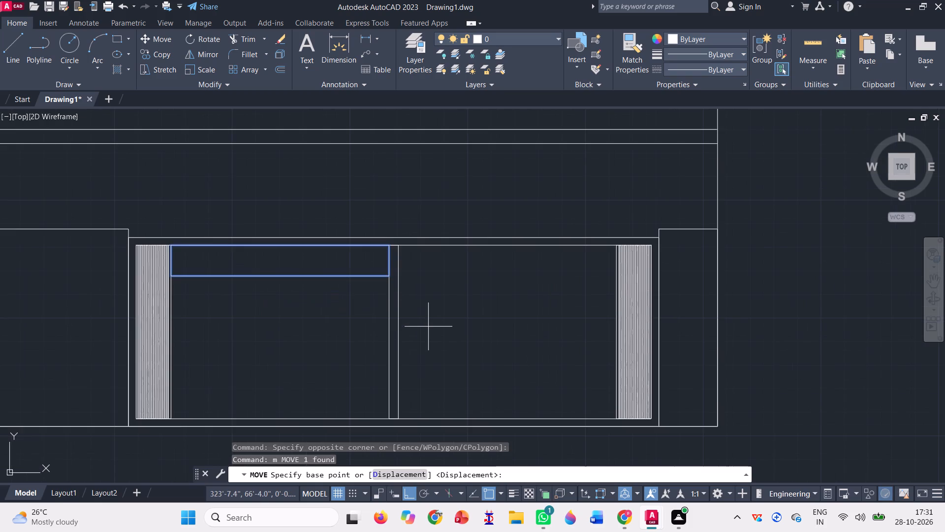
scroll(392, 289, up, 3)
click(374, 233)
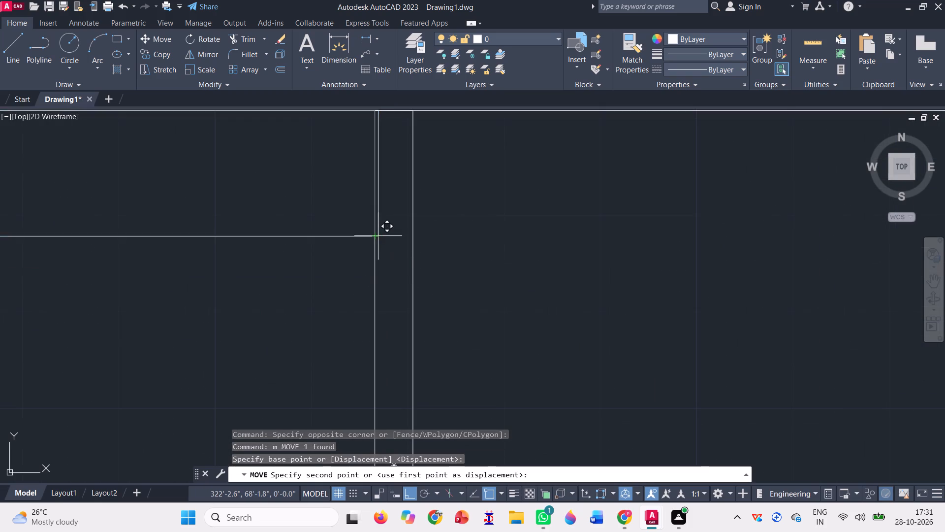
scroll(380, 271, down, 3)
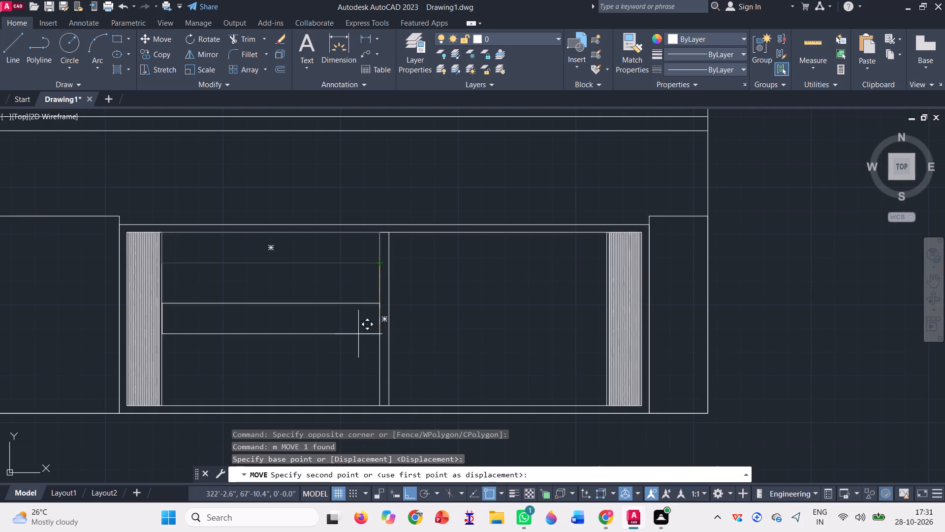
click(377, 404)
Copy the left wide pane's bottom panel by its top-right corner to the top-right corner of the right wide pane, with Ortho off.
click(323, 401)
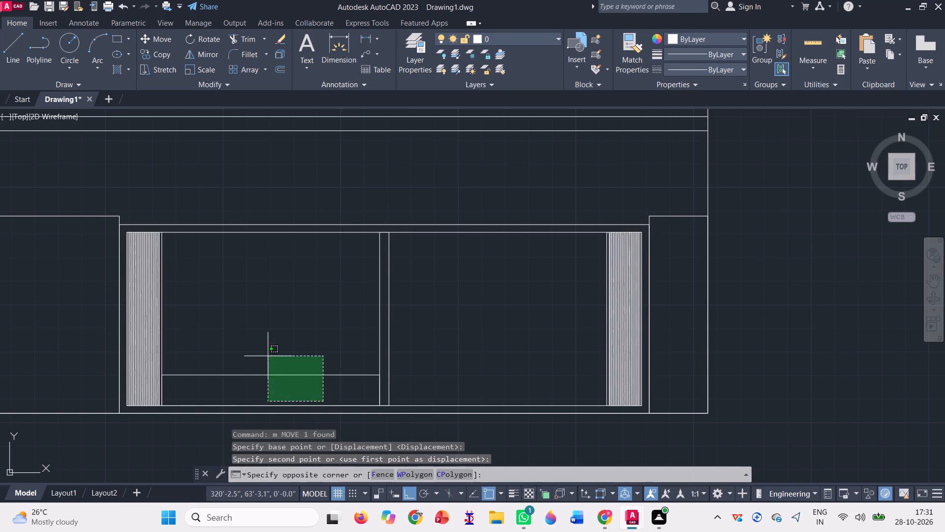
click(259, 348)
text(co)
key(space)
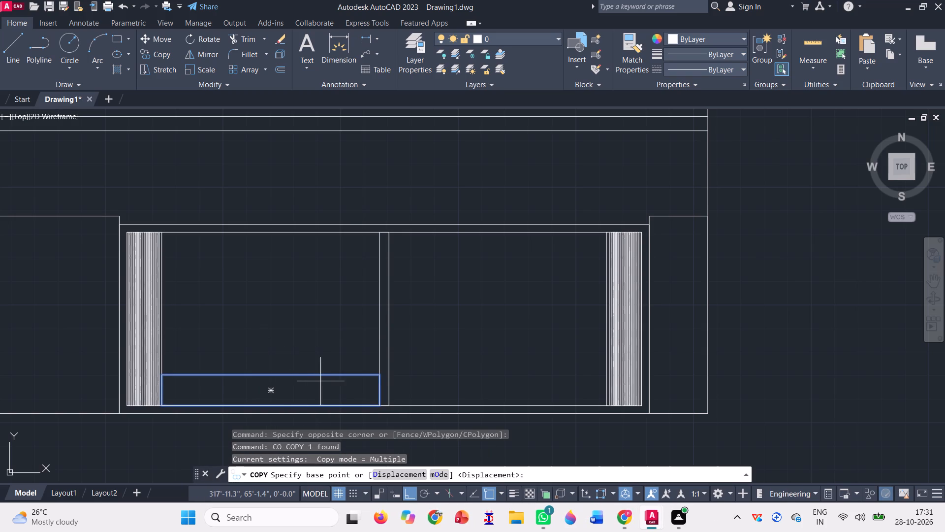
scroll(359, 392, up, 3)
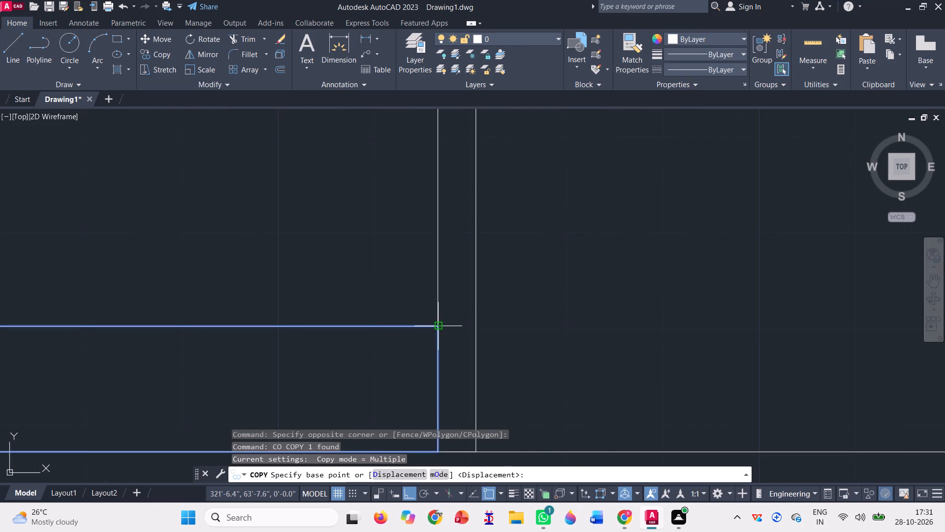
click(440, 327)
scroll(253, 362, down, 4)
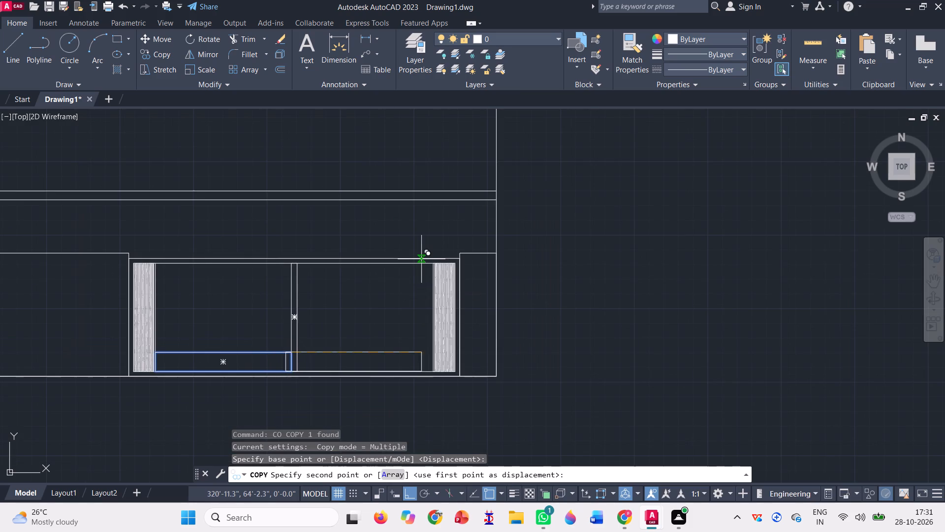
key(F8)
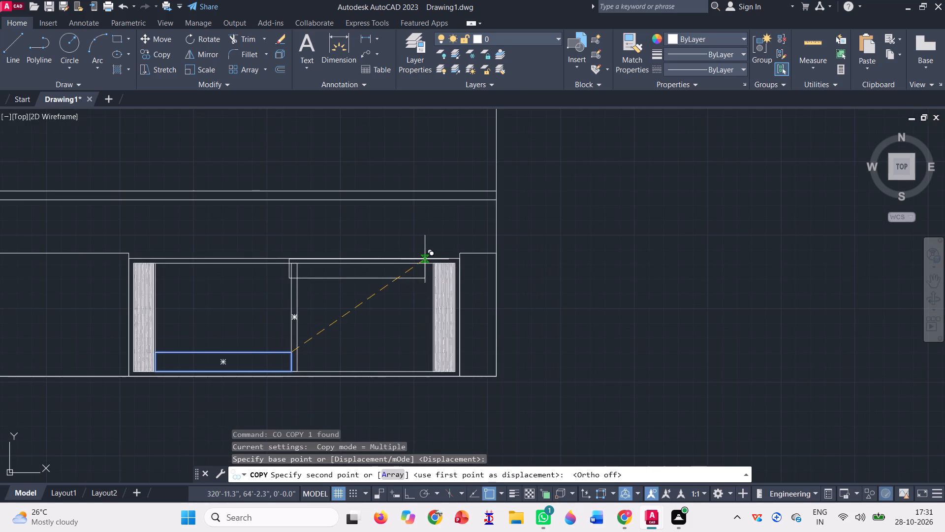
scroll(425, 259, up, 3)
click(455, 275)
scroll(417, 247, down, 2)
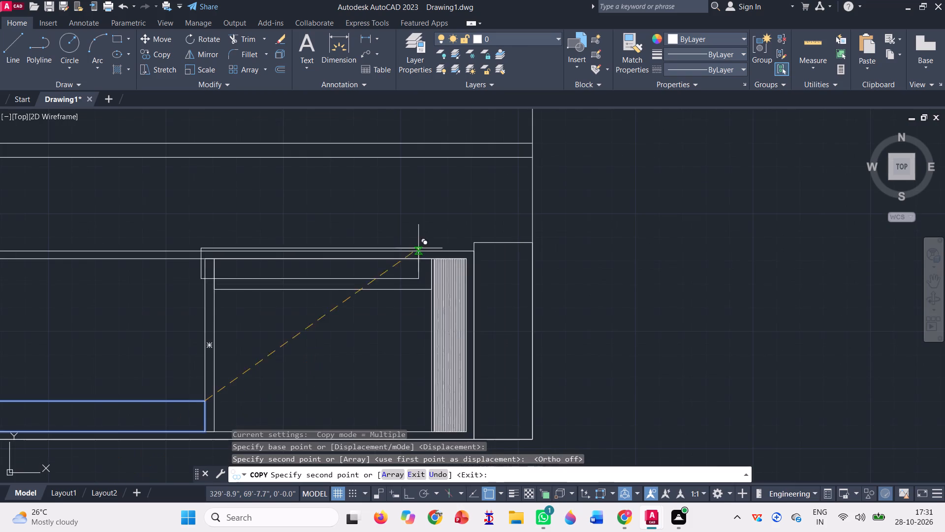
key(space)
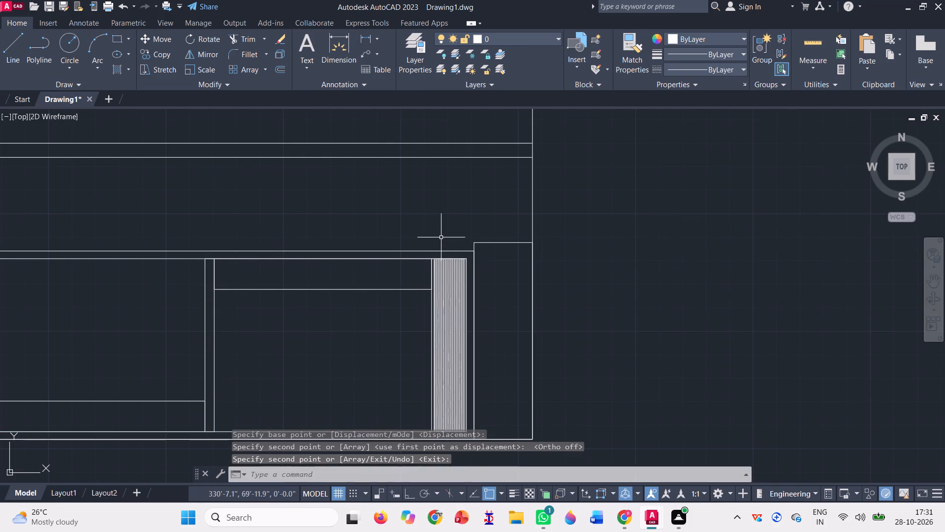
Draw a thin horizontal slat rectangle across the right wide pane's top panel, slightly below its top edge, spanning the panel's full width.
click(111, 40)
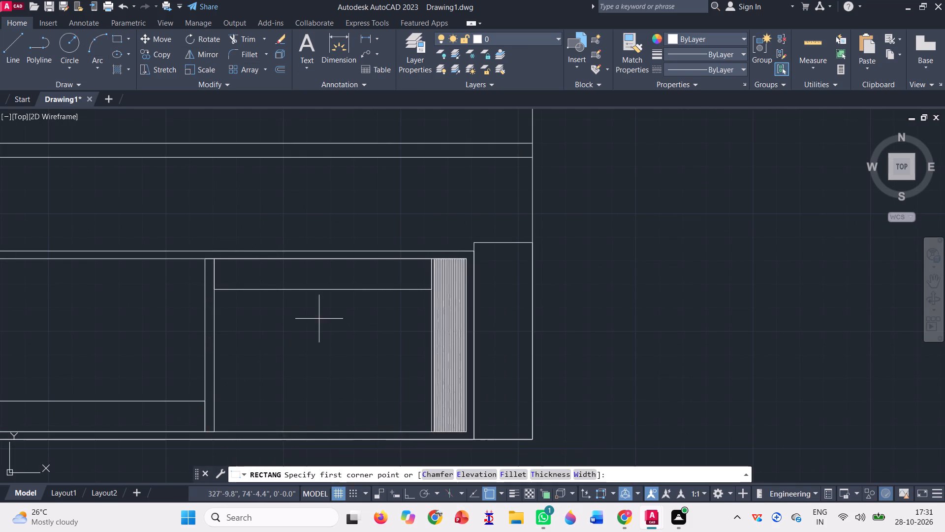
scroll(325, 329, up, 1)
scroll(163, 217, up, 3)
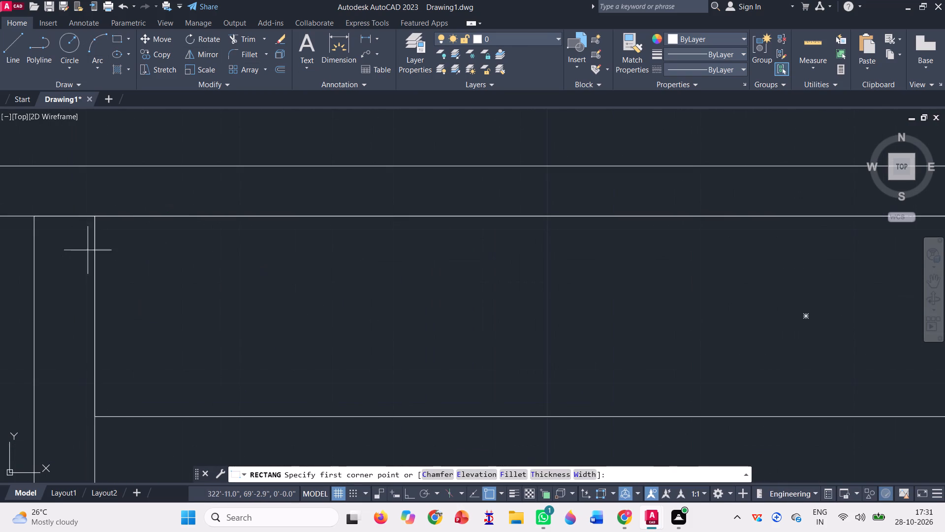
click(94, 226)
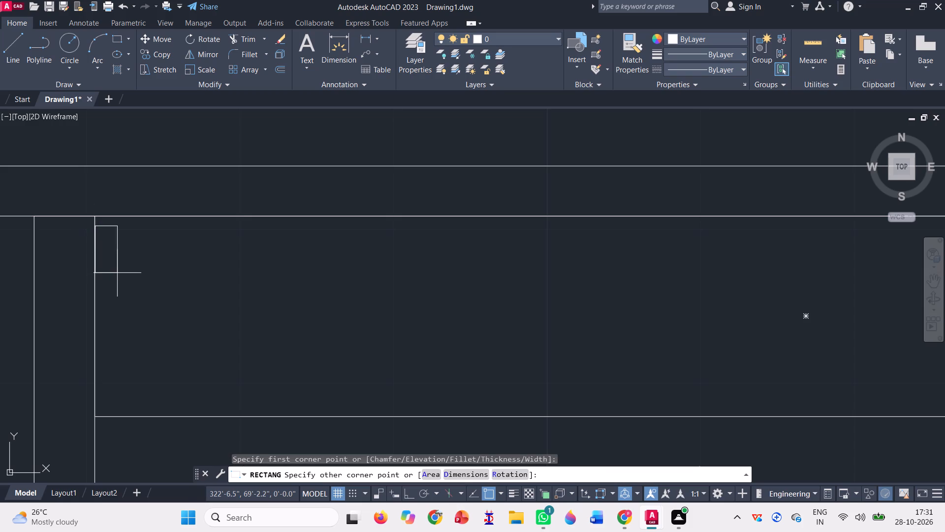
scroll(118, 270, down, 3)
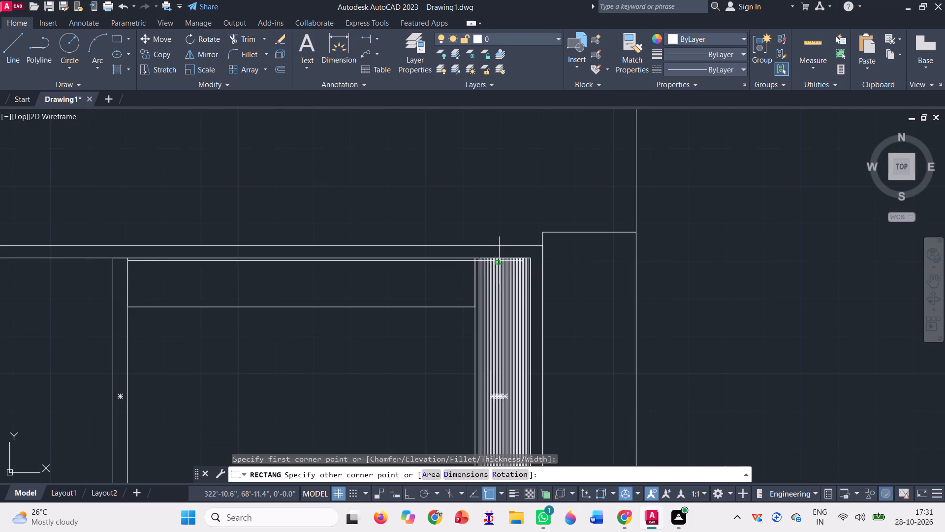
scroll(456, 273, up, 4)
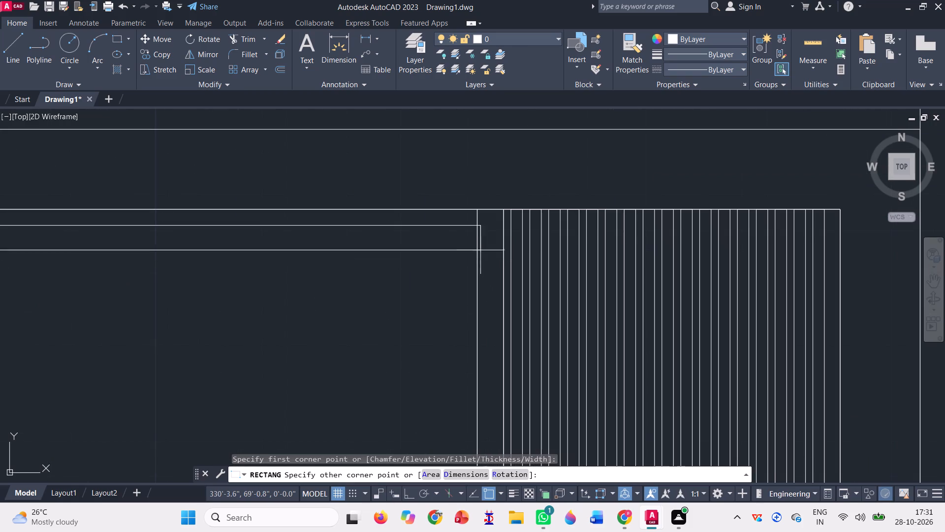
scroll(479, 241, up, 2)
click(472, 235)
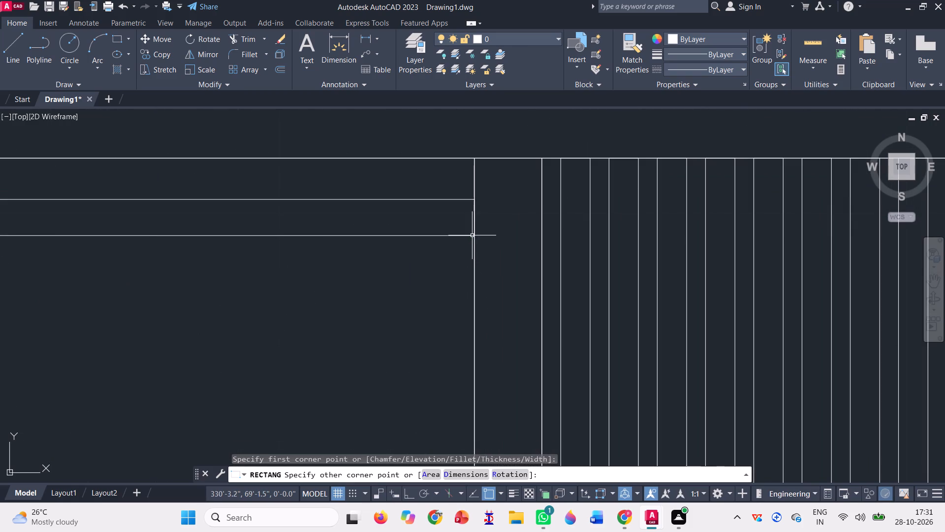
Copy the thin horizontal slat once straight down with Ortho on, leaving a narrow gap below the original.
scroll(498, 241, down, 3)
click(406, 243)
click(392, 233)
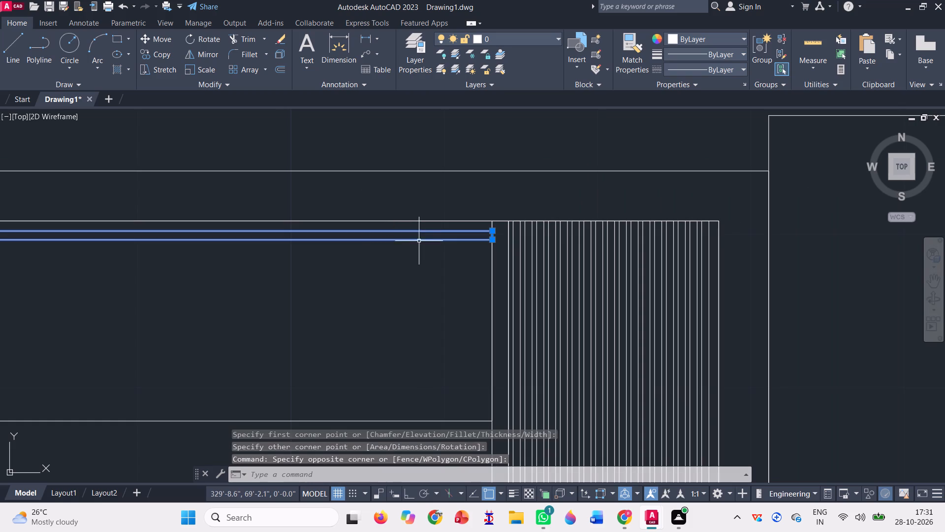
scroll(435, 239, down, 3)
text(co)
key(space)
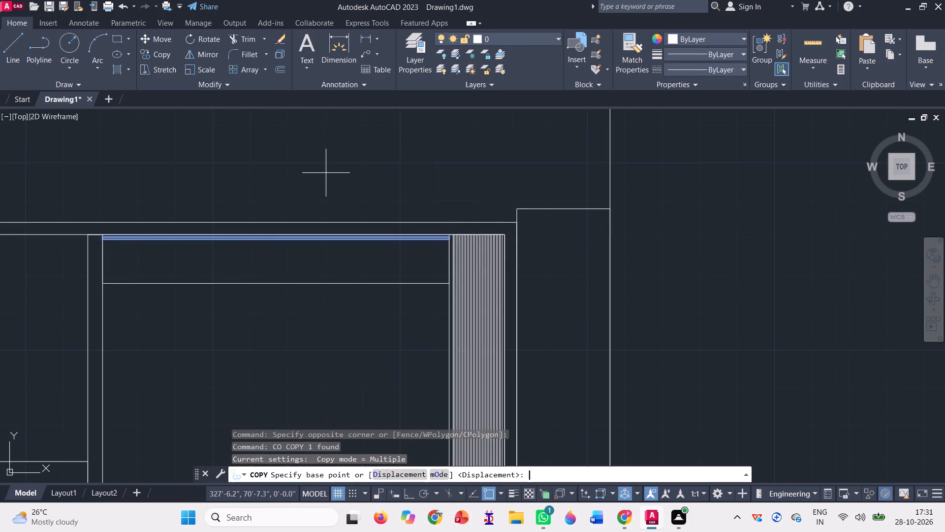
scroll(99, 247, up, 3)
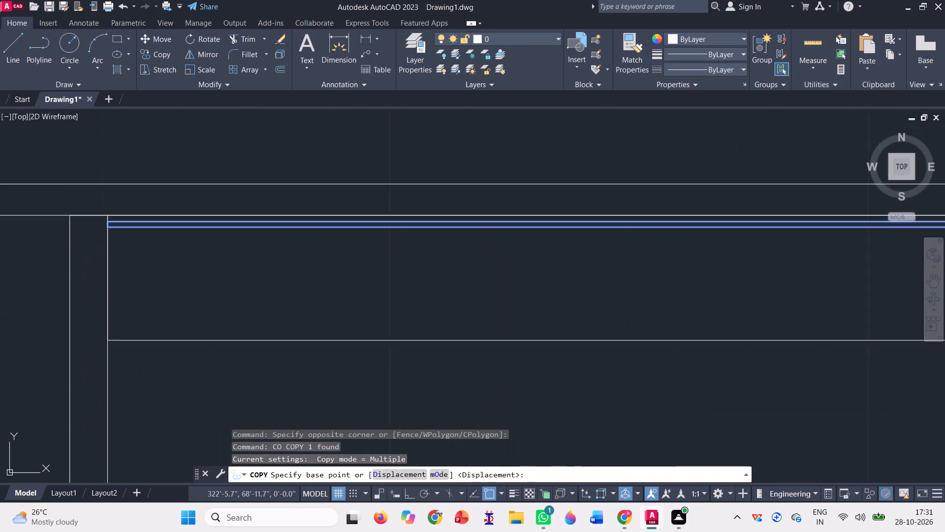
click(109, 209)
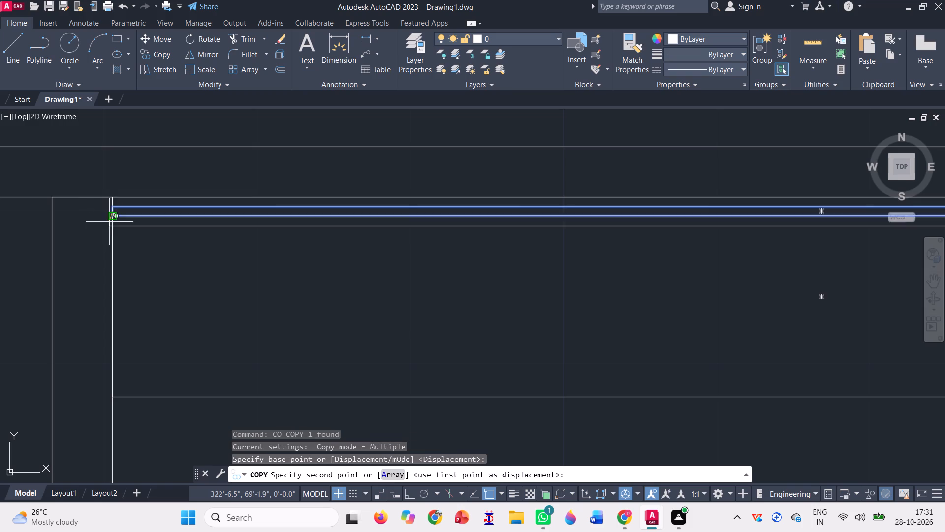
scroll(109, 222, up, 4)
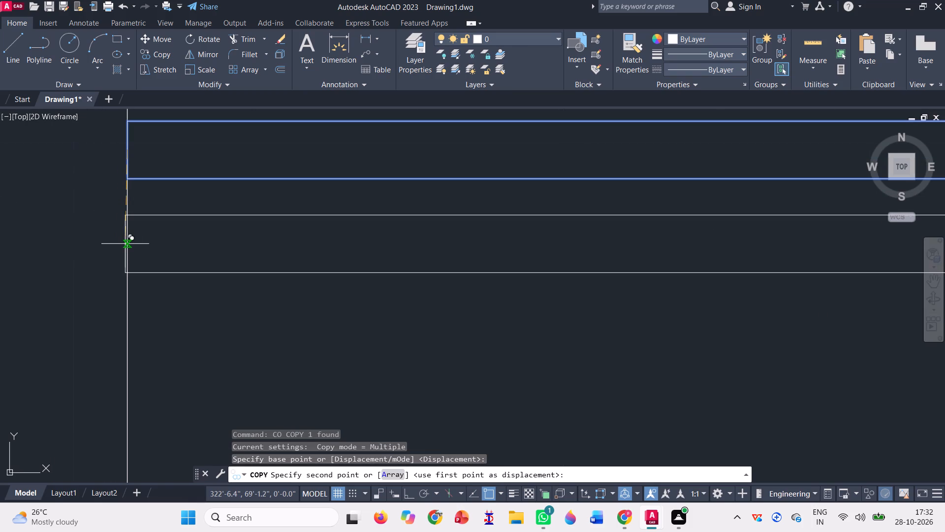
key(F8)
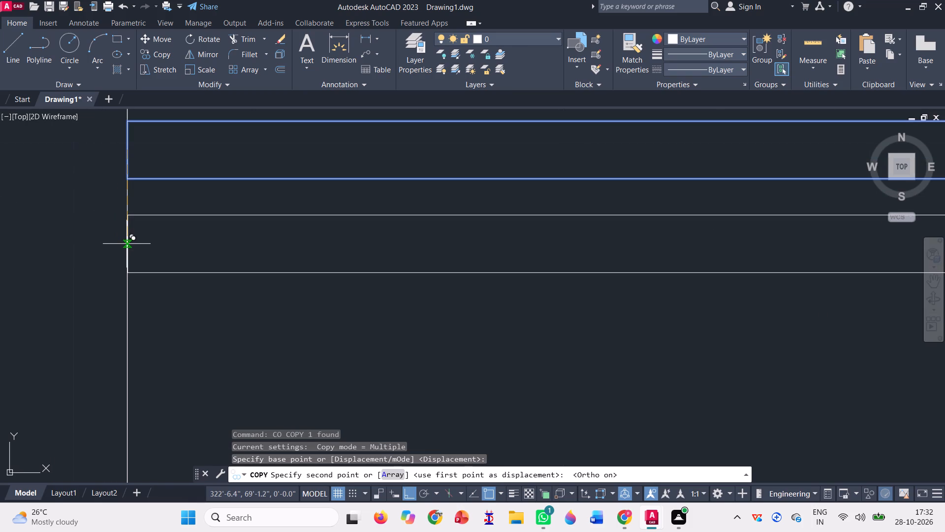
click(126, 244)
scroll(128, 221, down, 2)
key(space)
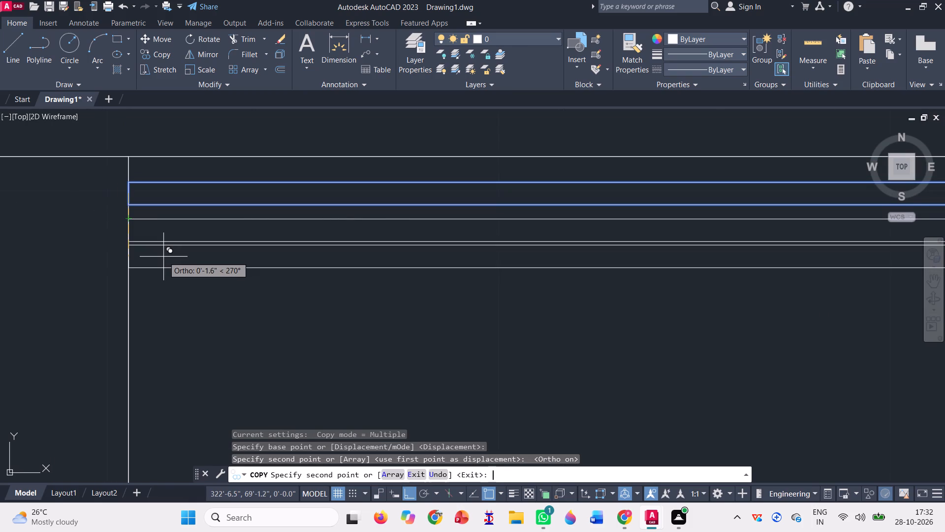
Copy the second slat downward twice, using the first slat's bottom-left corner as base and each lowest slat's bottom-left corner as target.
click(164, 254)
click(149, 216)
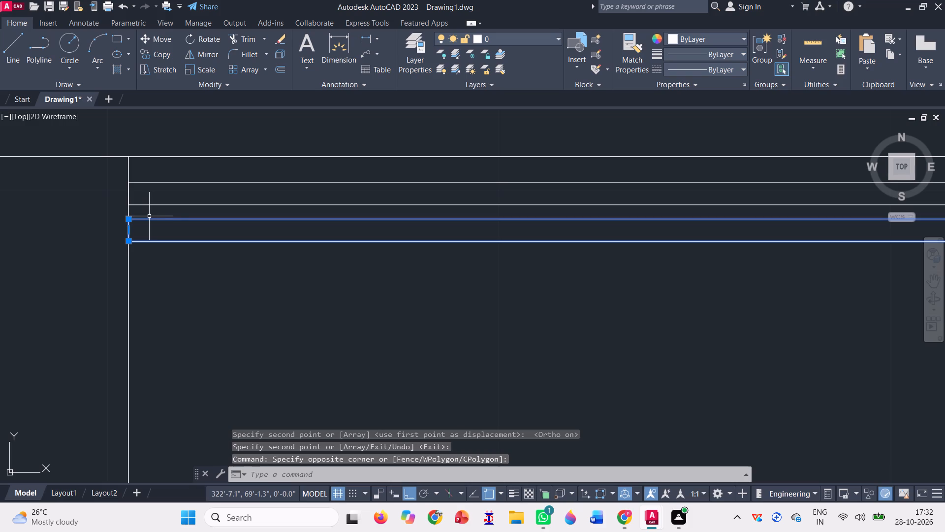
text(co)
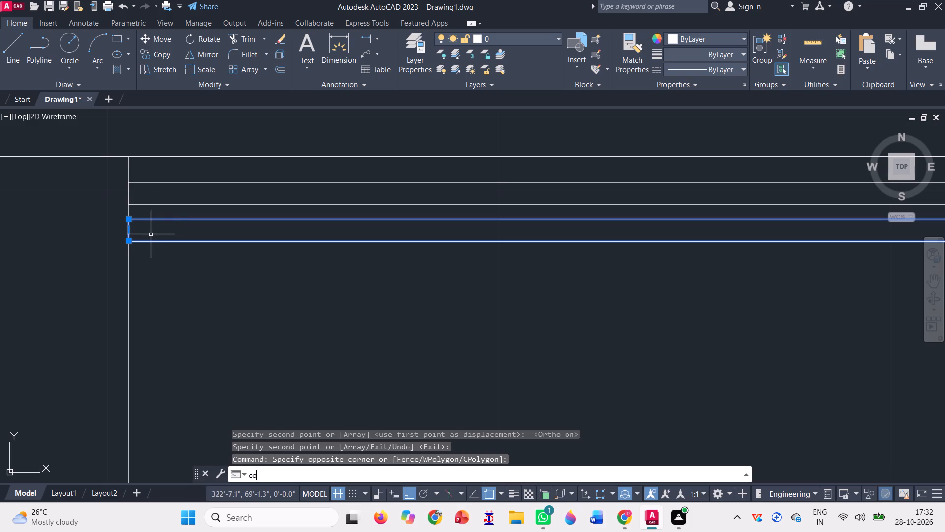
key(space)
scroll(140, 217, up, 2)
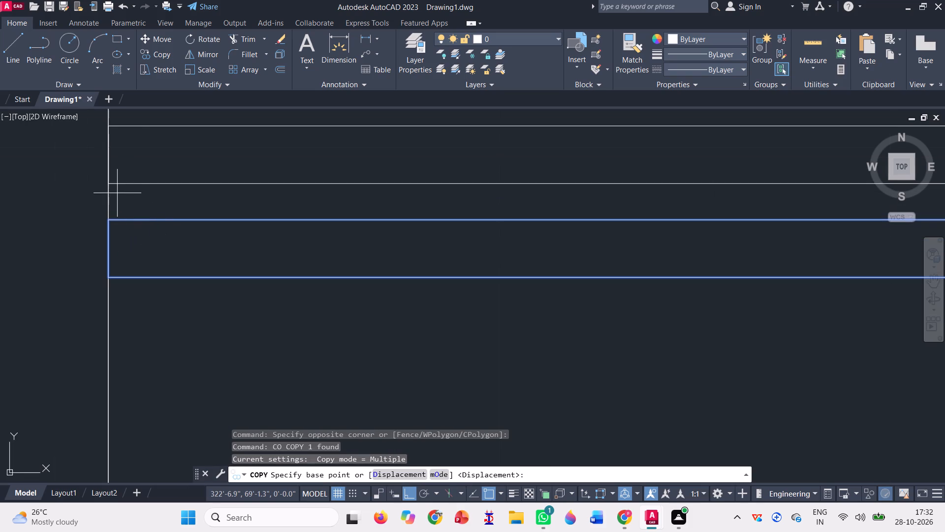
click(108, 185)
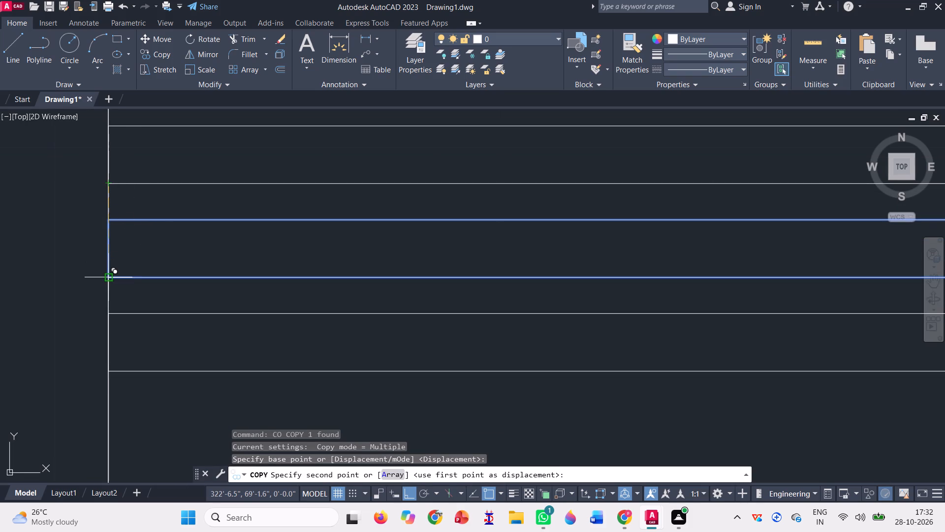
click(109, 279)
scroll(96, 206, down, 2)
scroll(120, 283, up, 2)
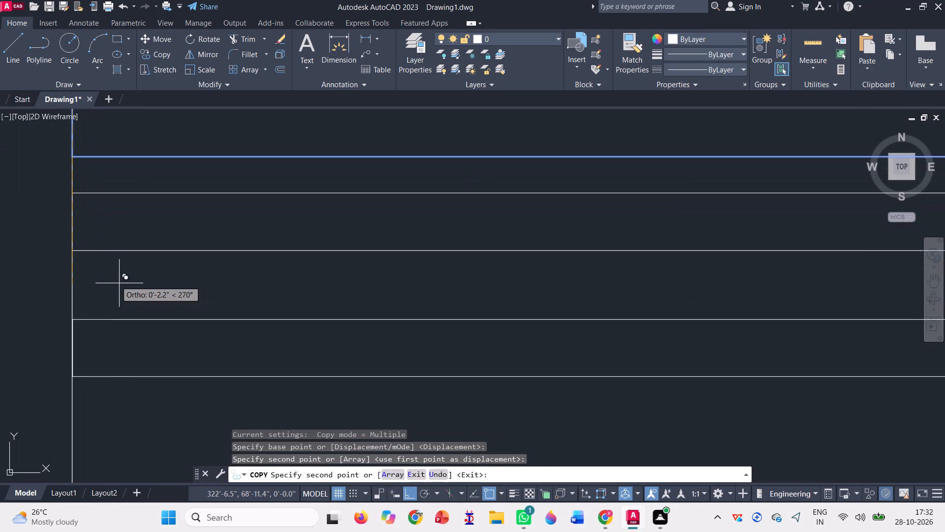
click(73, 250)
Continue the horizontal slat copy with four more slats, each placed from the previous slat's bottom-left corner.
scroll(85, 187, down, 3)
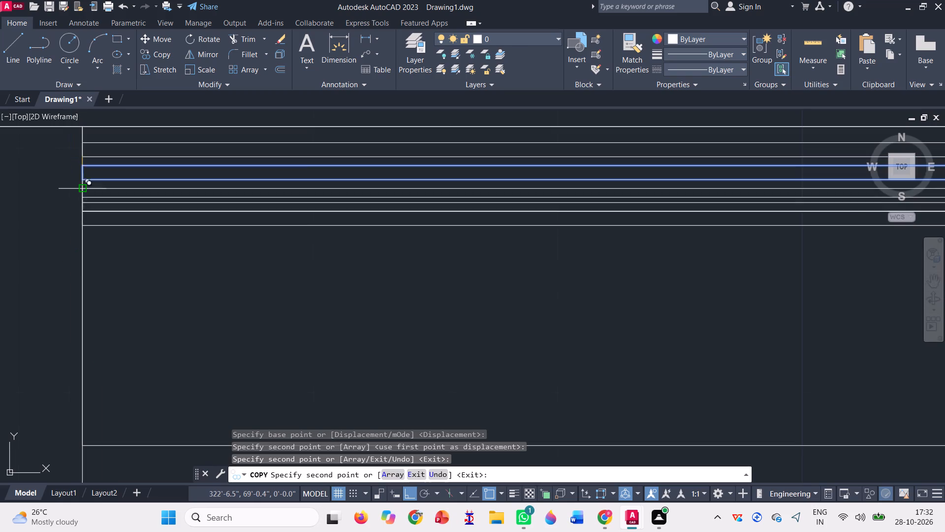
scroll(101, 266, up, 2)
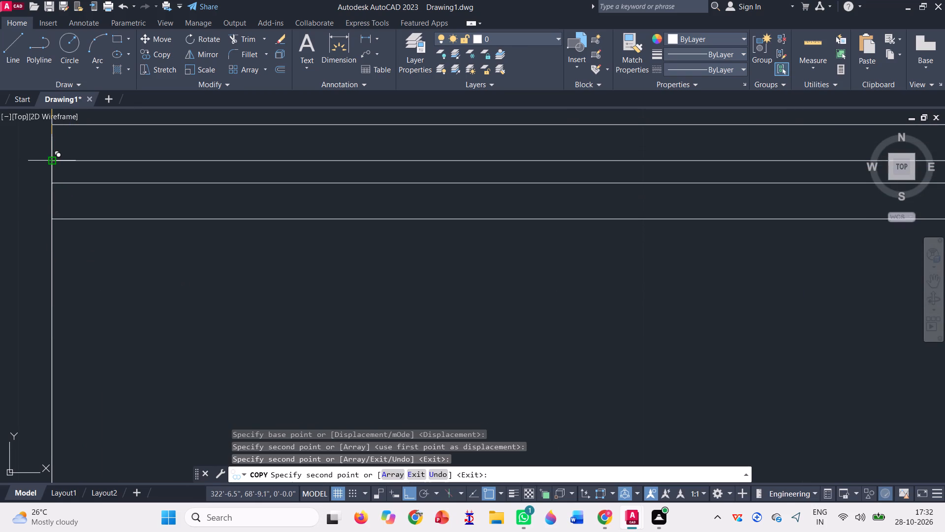
click(54, 158)
click(53, 221)
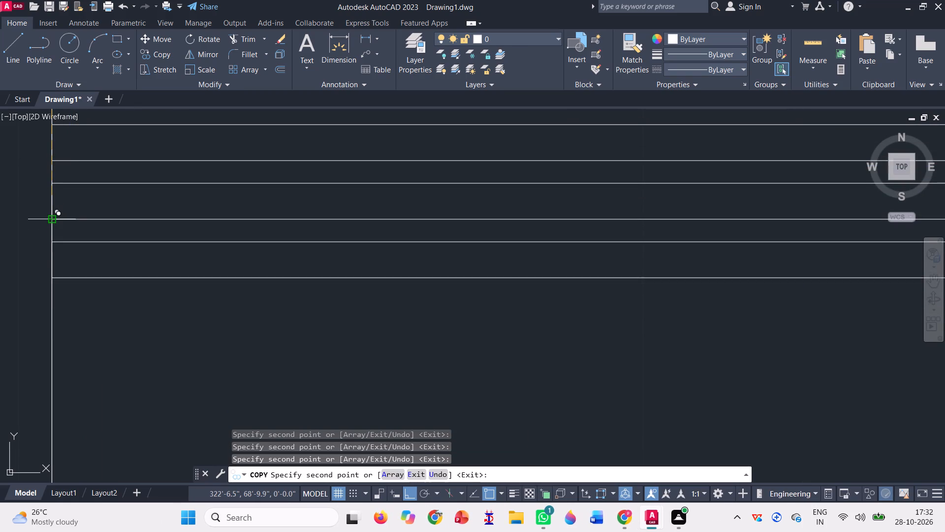
click(53, 281)
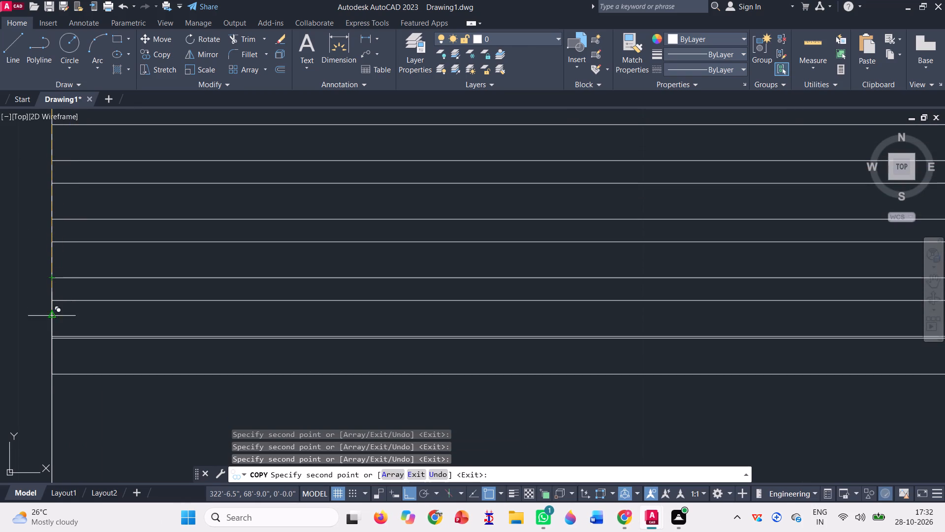
click(51, 338)
Continue the horizontal slat copy down the right wide pane's top panel with five more slats, each placed from the previous slat's bottom-left corner.
scroll(147, 180, down, 3)
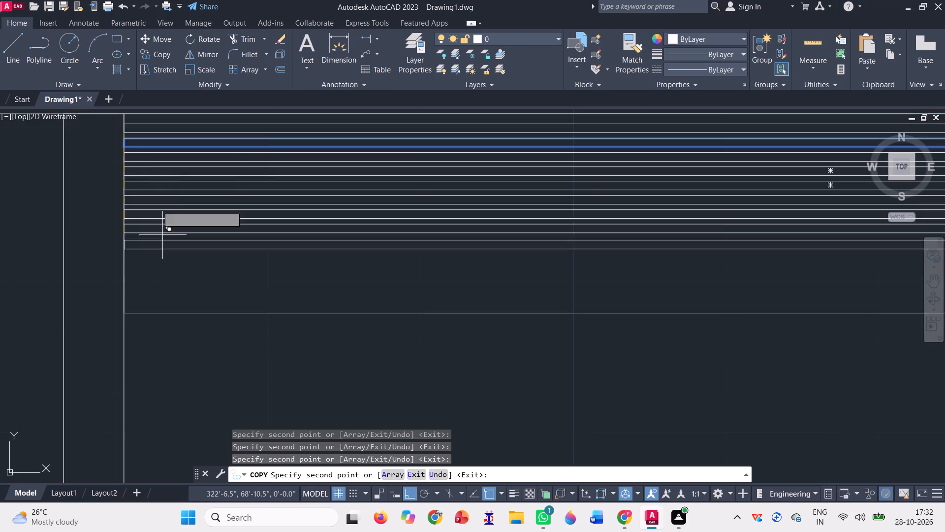
scroll(147, 286, up, 2)
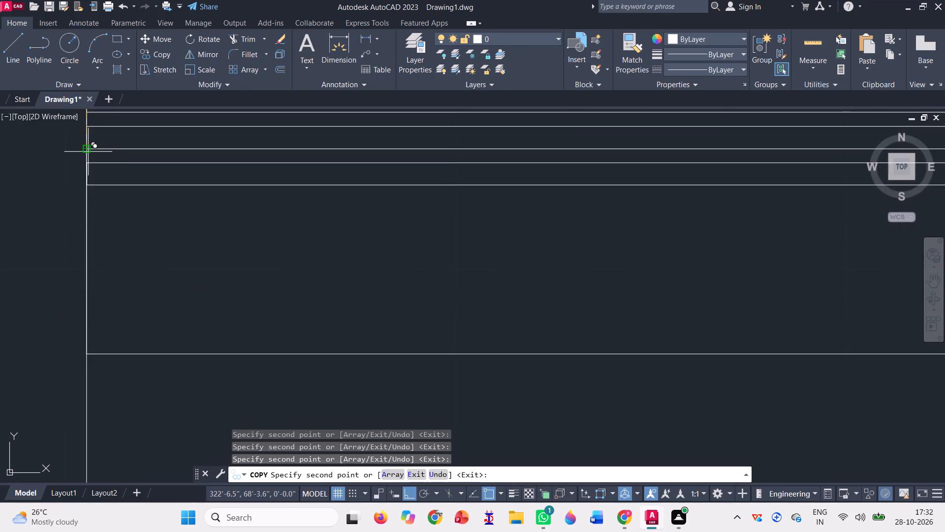
click(85, 152)
click(86, 186)
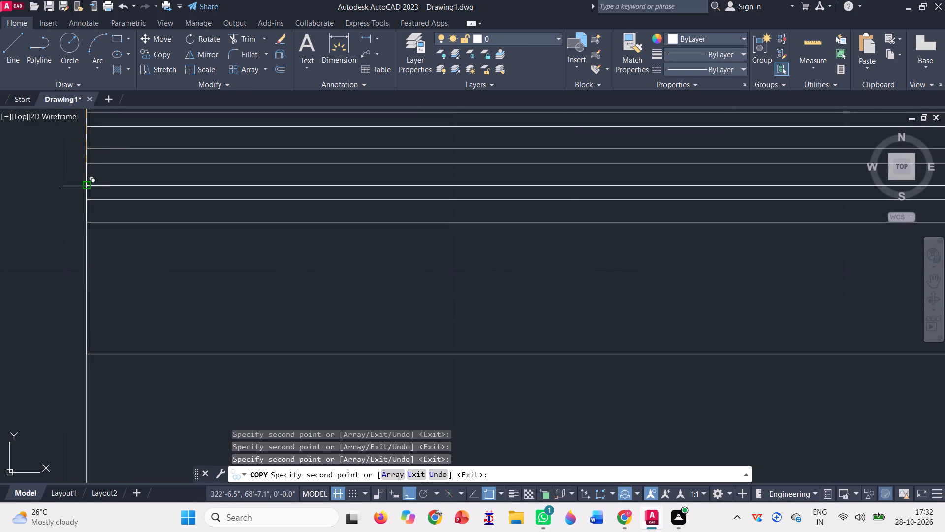
click(88, 224)
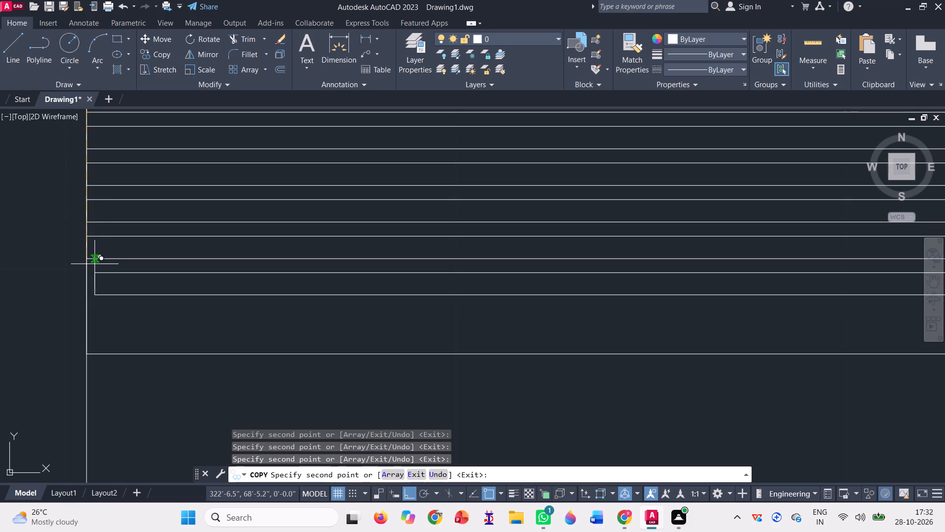
click(87, 261)
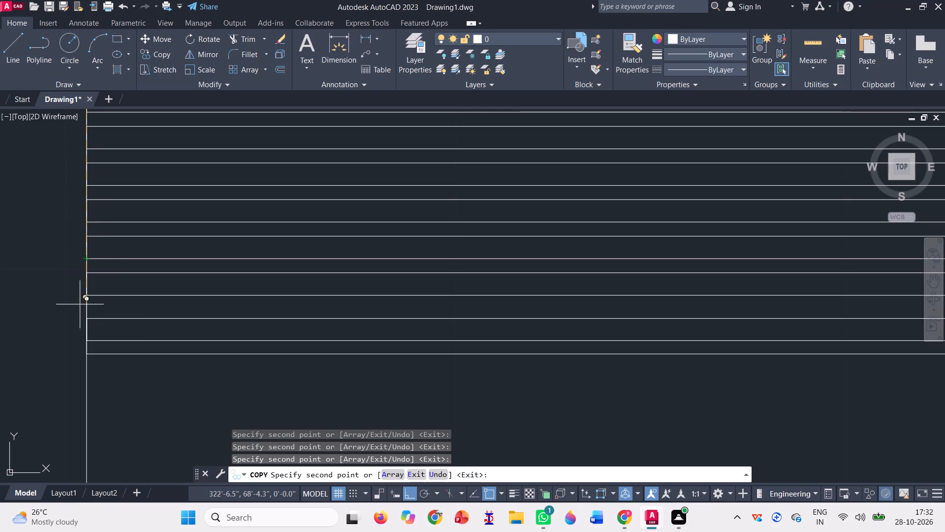
click(84, 299)
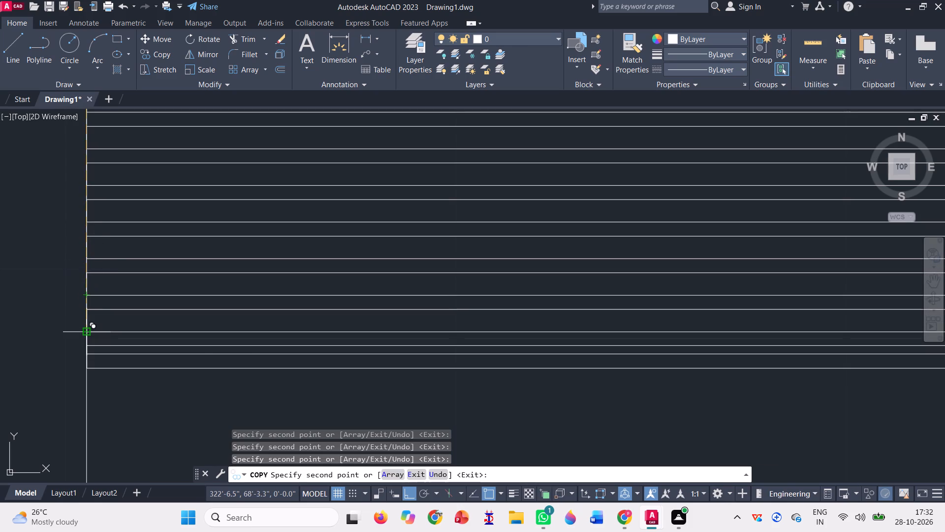
With Ortho off, place one slat copy in the left wide pane's bottom panel, at its left edge just below the panel's top line.
scroll(273, 341, down, 3)
scroll(268, 247, down, 2)
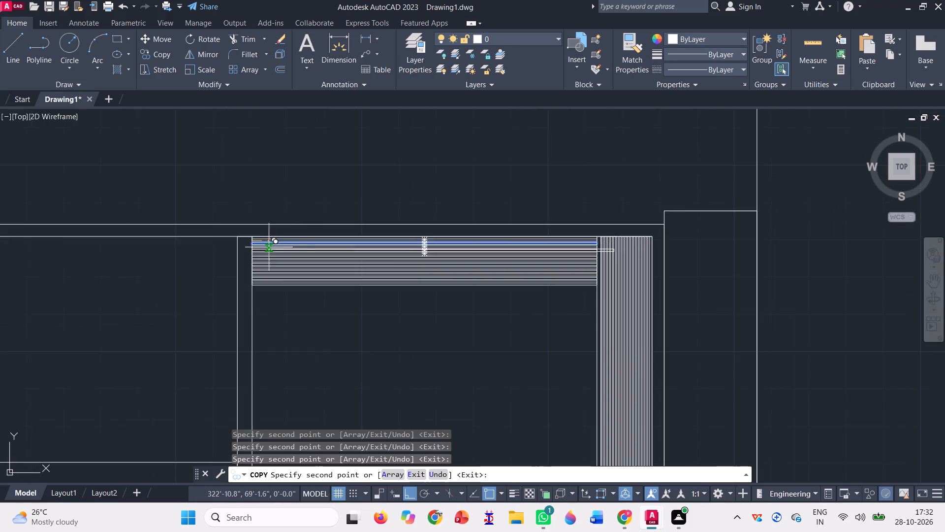
scroll(286, 232, down, 2)
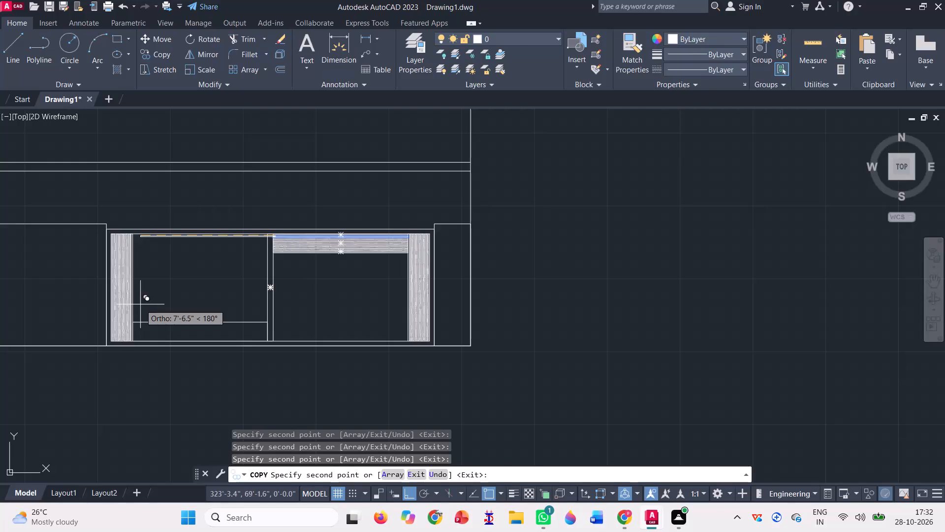
key(F7)
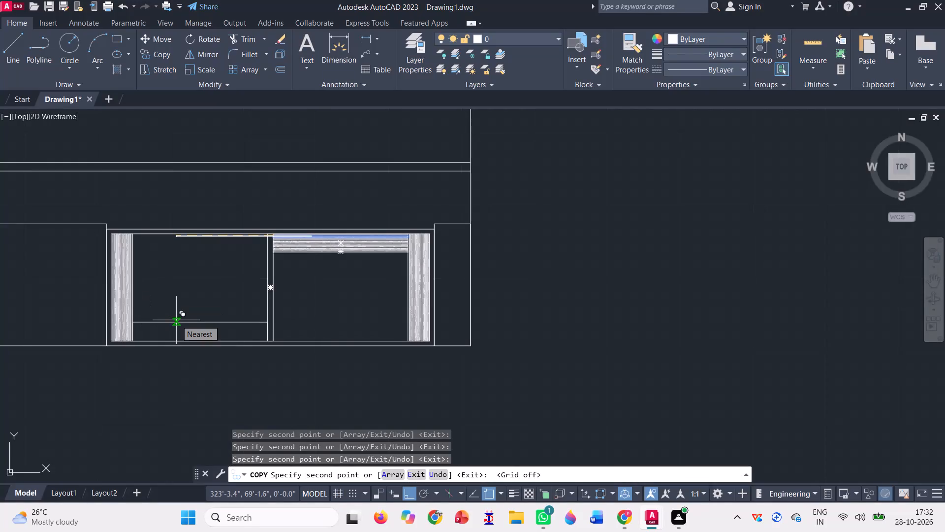
key(F7)
key(F8)
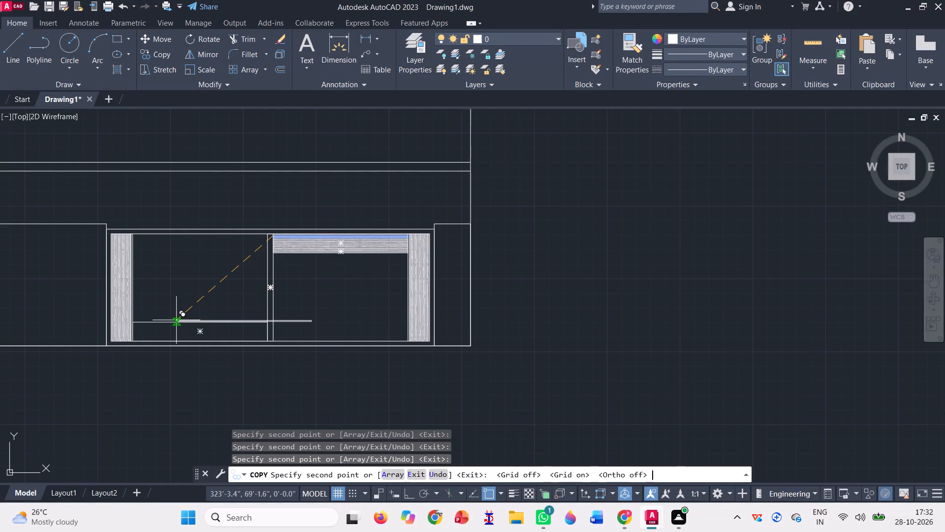
scroll(116, 387, up, 1)
scroll(169, 259, up, 3)
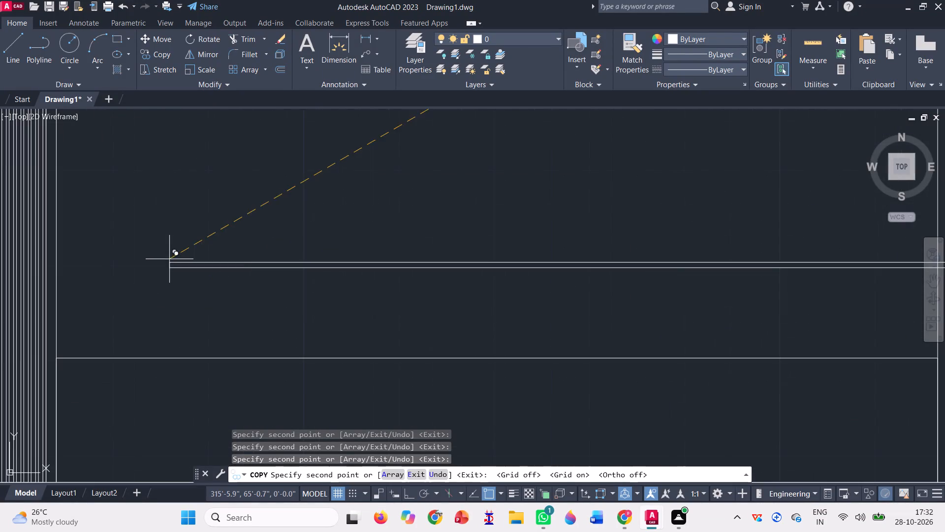
scroll(136, 251, down, 1)
scroll(96, 331, up, 3)
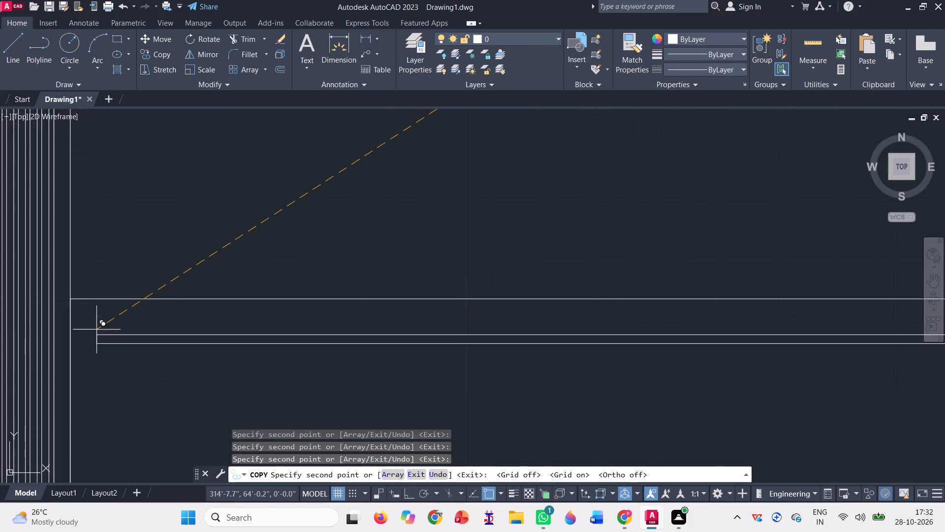
scroll(52, 292, up, 2)
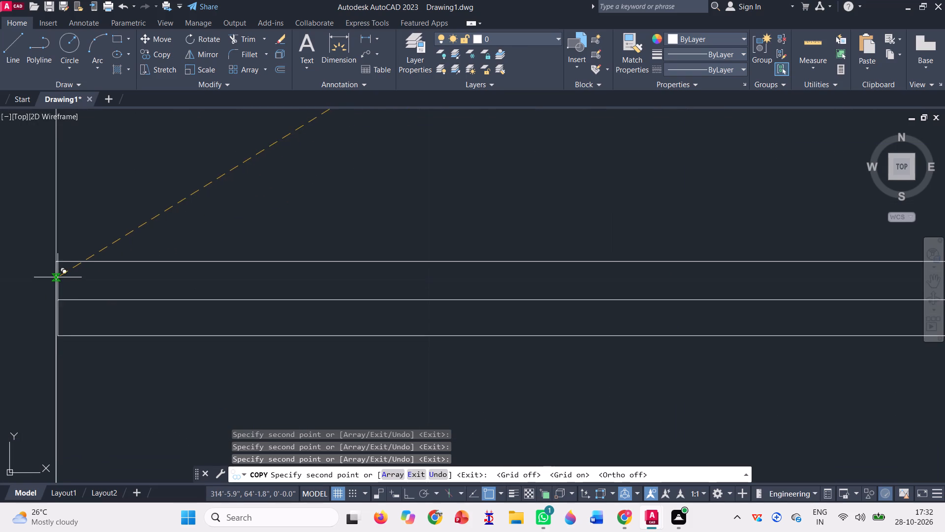
click(55, 269)
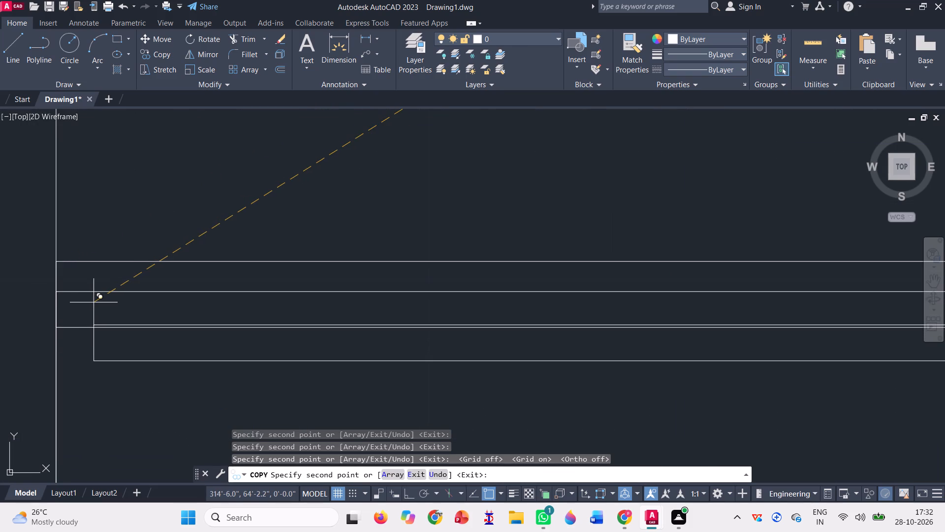
key(Escape)
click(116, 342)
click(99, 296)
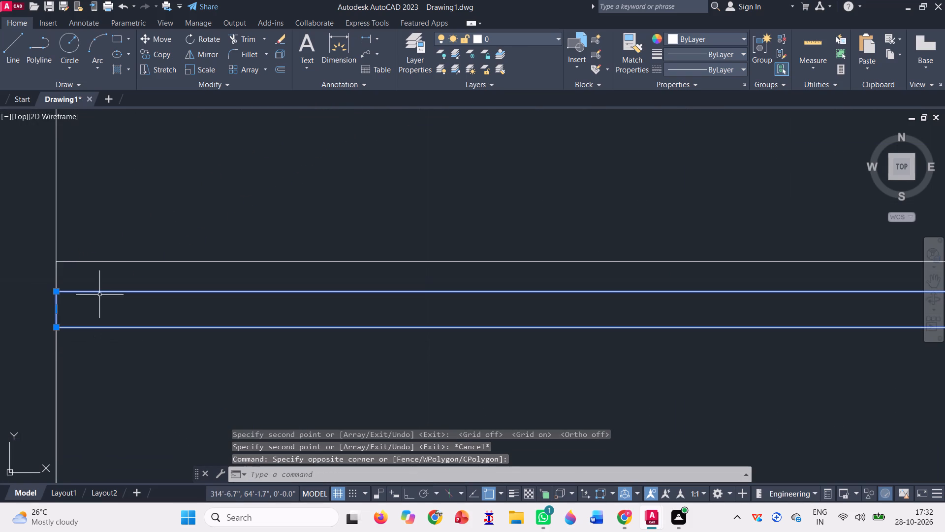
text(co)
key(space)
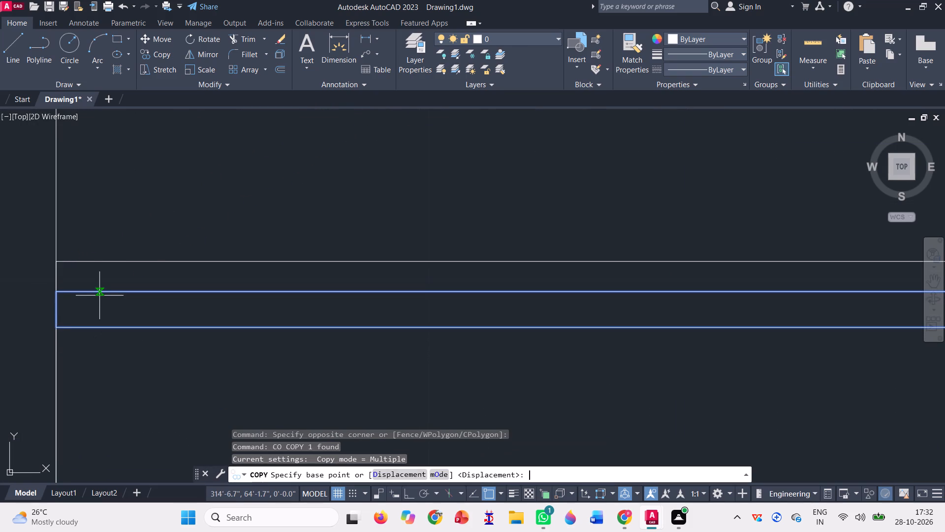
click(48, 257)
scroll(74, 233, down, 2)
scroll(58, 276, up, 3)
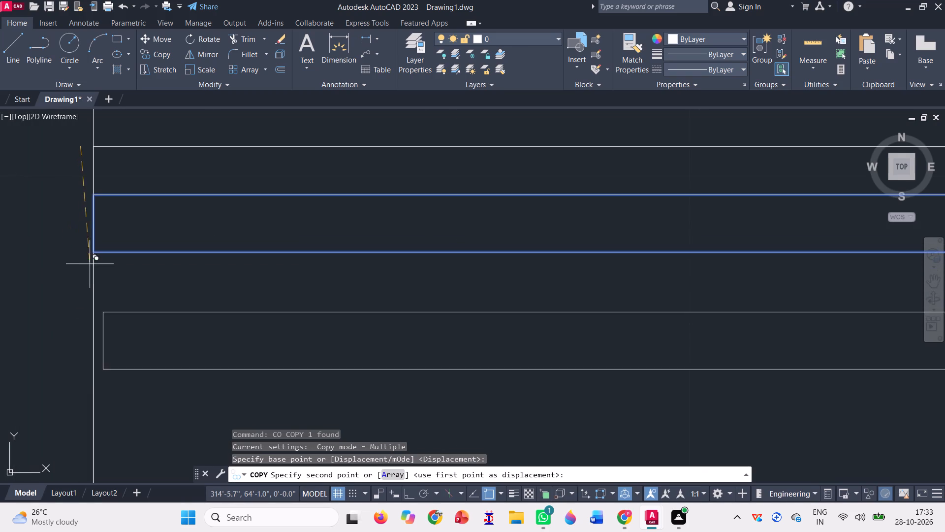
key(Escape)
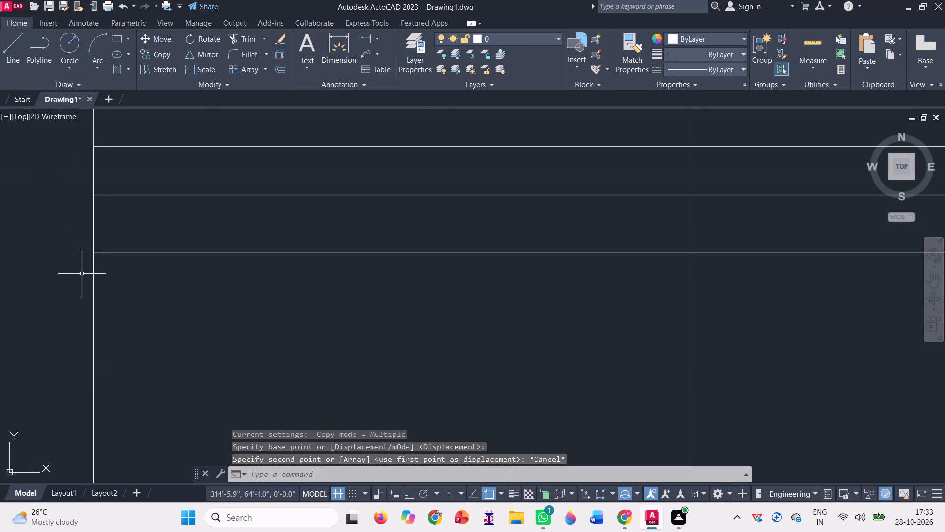
Copy the left pane's new slat down once with Ortho on, from the bottom panel's top-left corner to the slat's bottom-left corner.
scroll(84, 283, down, 1)
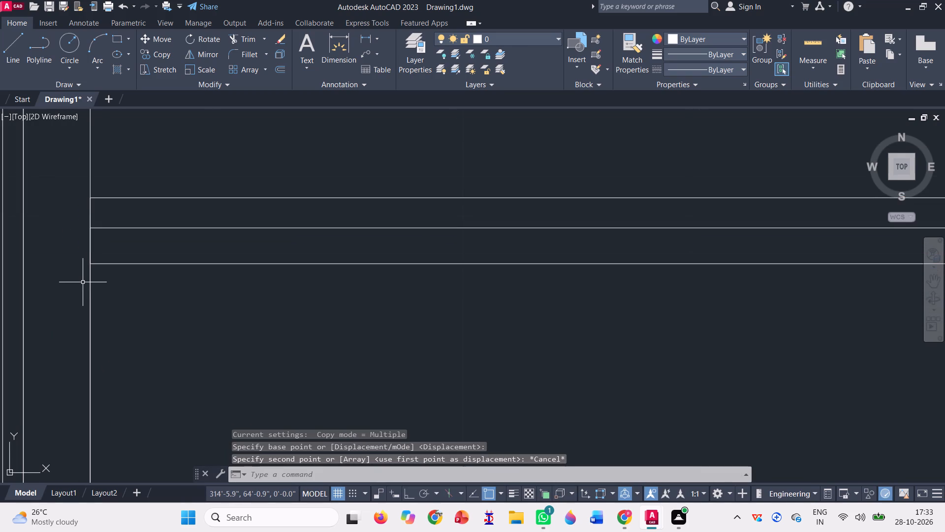
click(270, 289)
click(202, 223)
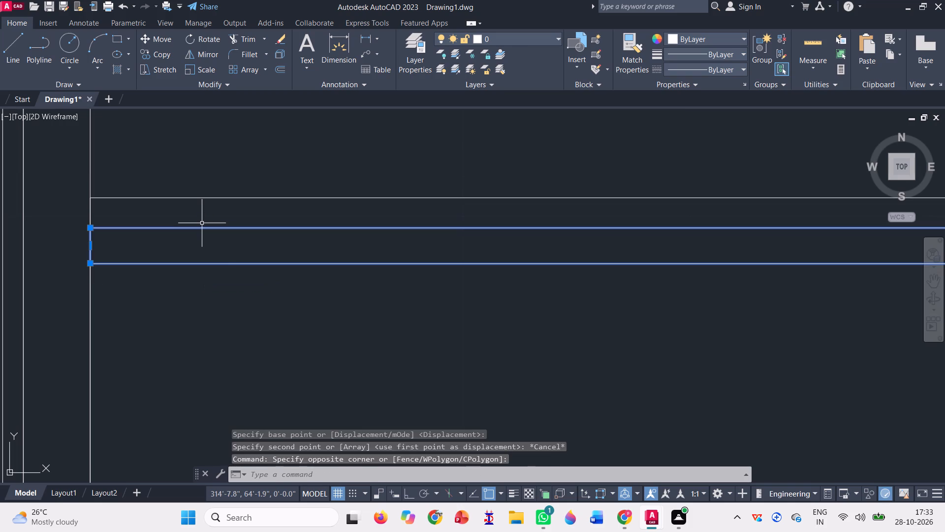
text(co)
key(space)
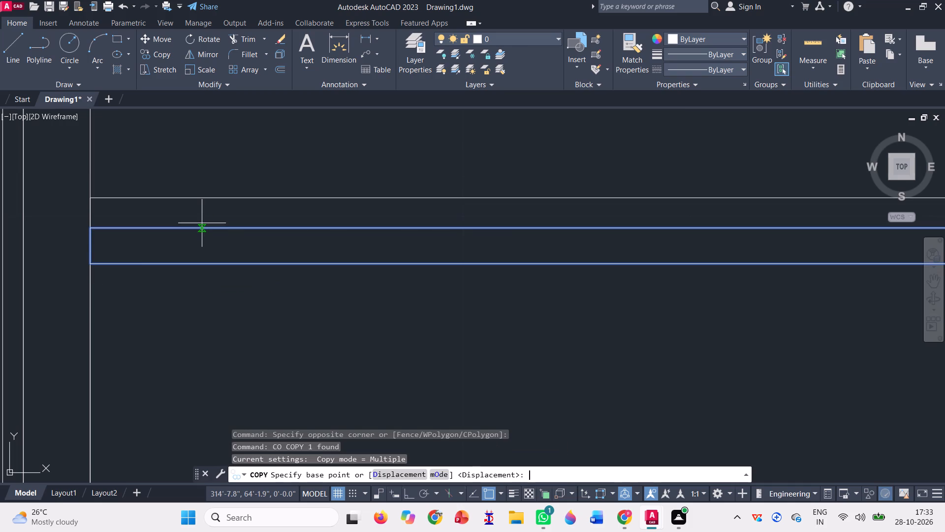
key(F8)
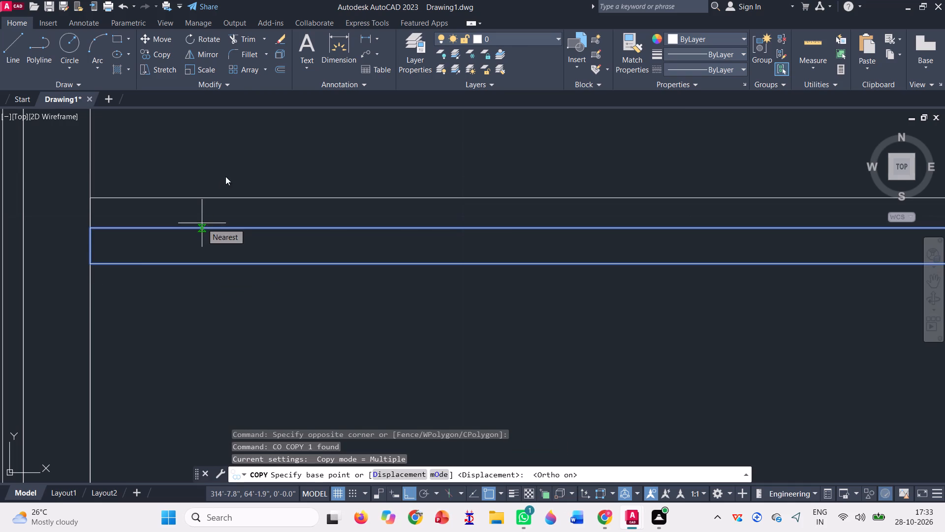
click(89, 199)
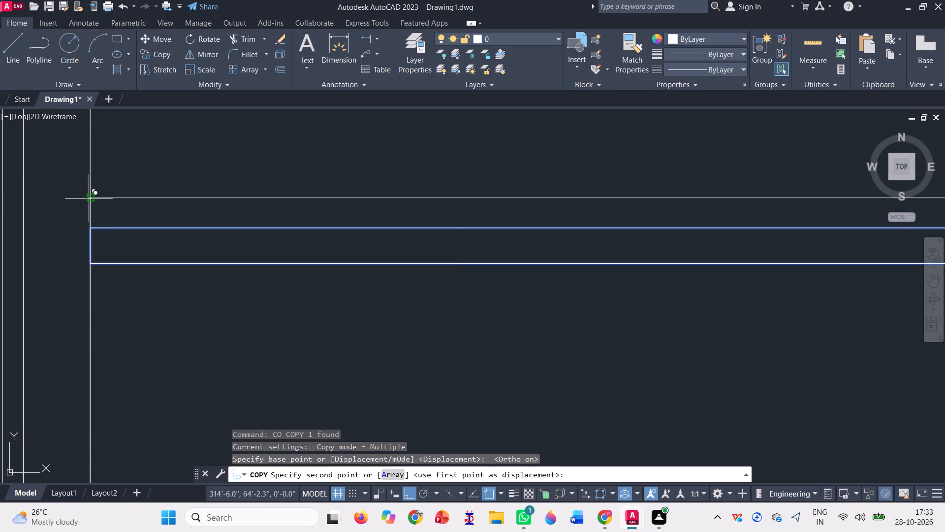
click(91, 264)
Continue the copy down the left pane's bottom panel with three more slats, each placed from the lowest slat's bottom-left corner.
scroll(120, 283, down, 2)
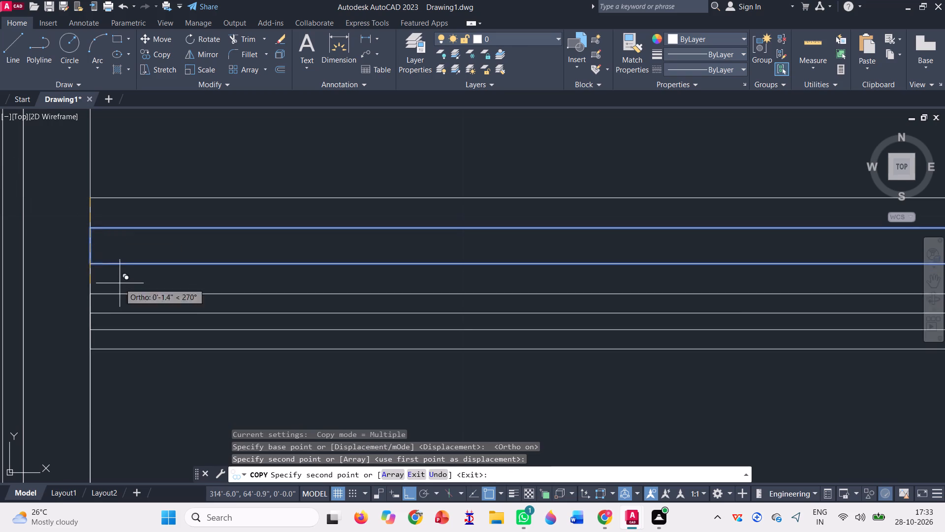
scroll(120, 283, down, 4)
scroll(161, 315, down, 2)
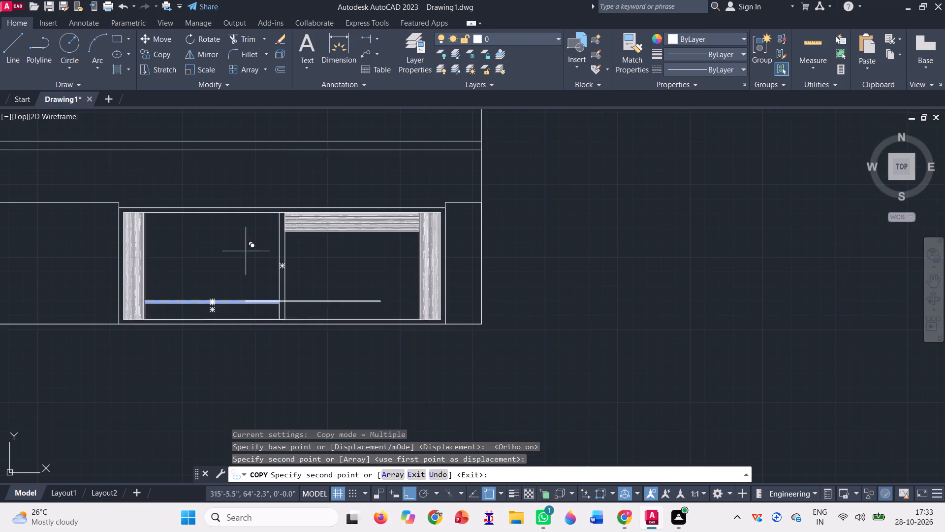
scroll(253, 197, up, 3)
scroll(390, 261, up, 4)
scroll(262, 233, down, 4)
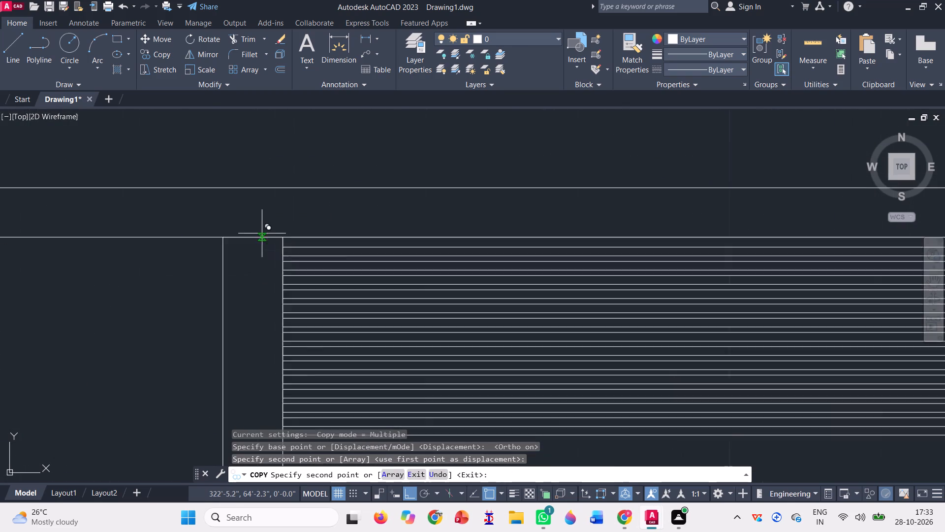
scroll(336, 209, down, 3)
scroll(213, 345, up, 3)
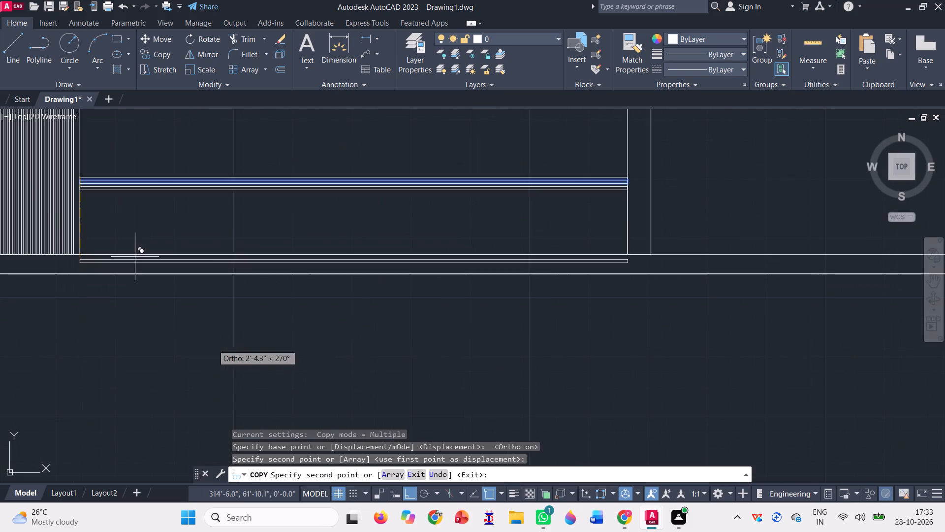
scroll(26, 189, up, 3)
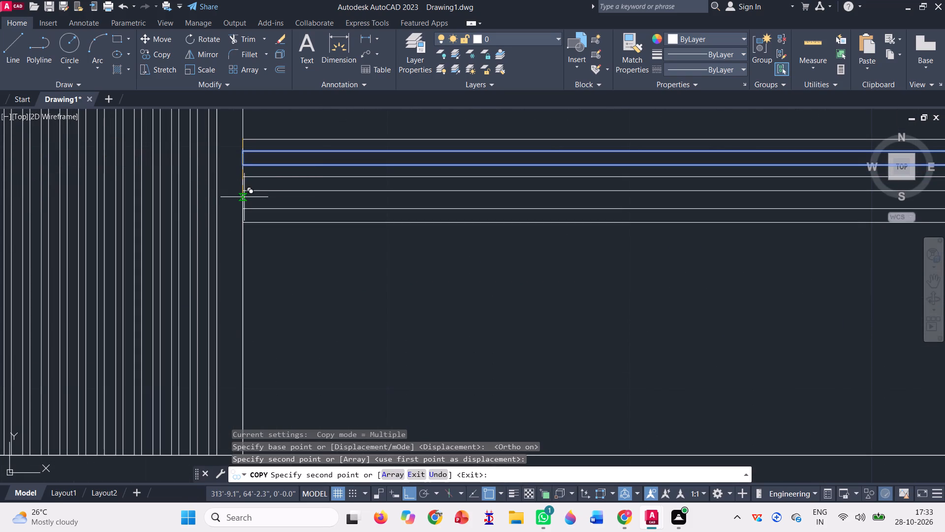
click(244, 193)
click(245, 216)
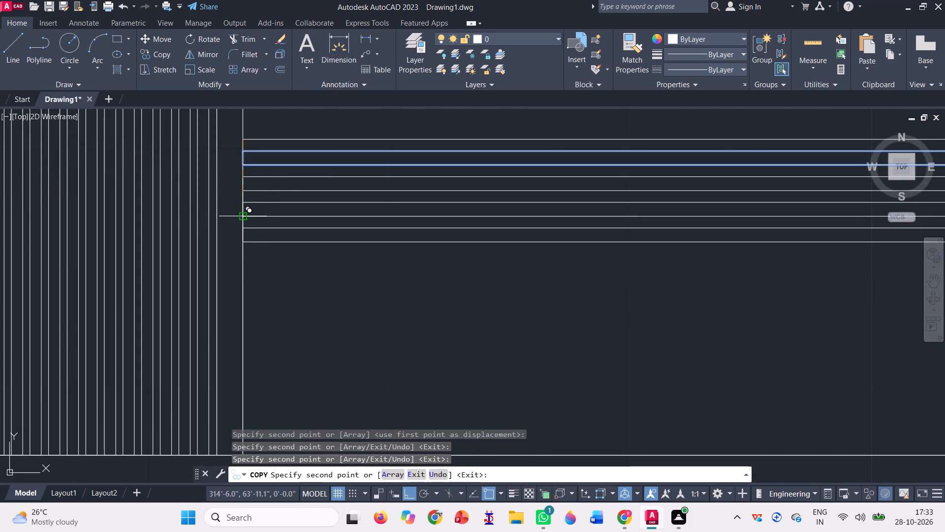
click(239, 241)
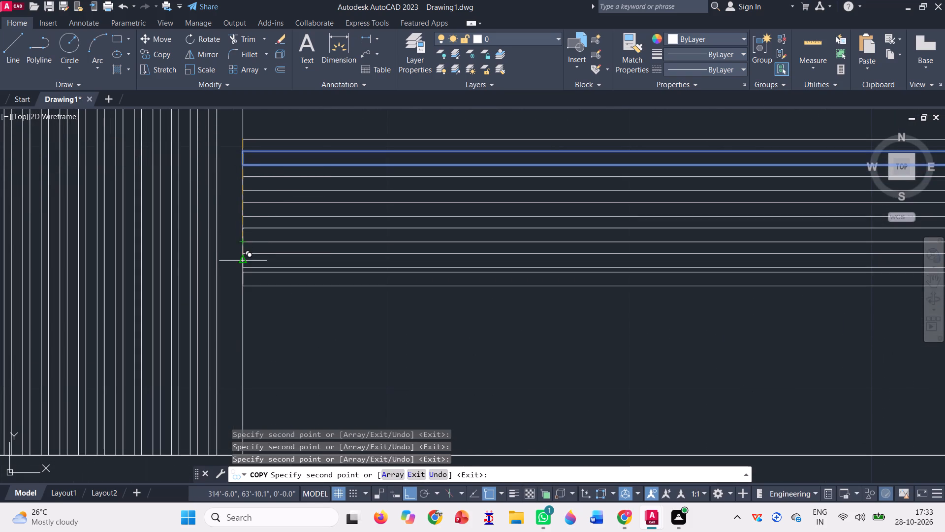
Add four more slat copies down the left pane's bottom panel, each placed from the previous slat's bottom-left corner.
scroll(246, 263, up, 3)
click(231, 279)
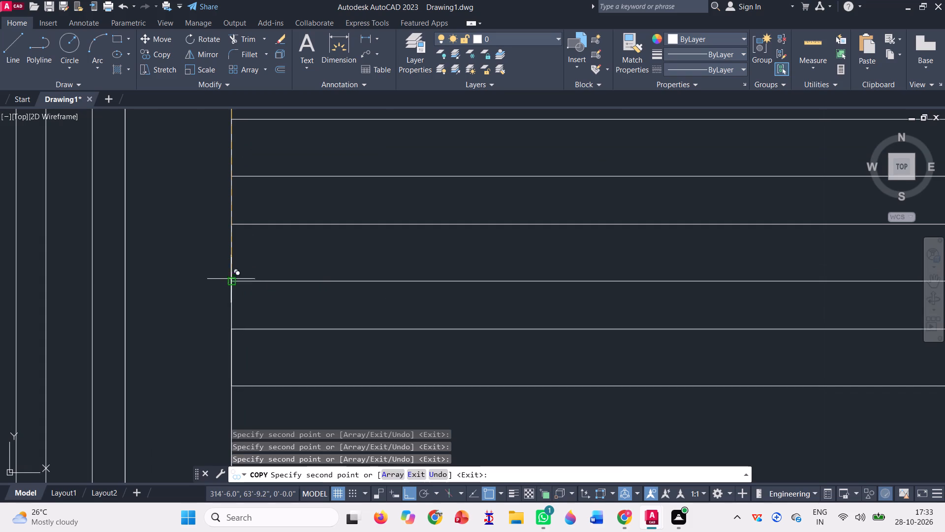
scroll(207, 245, down, 2)
scroll(224, 297, up, 3)
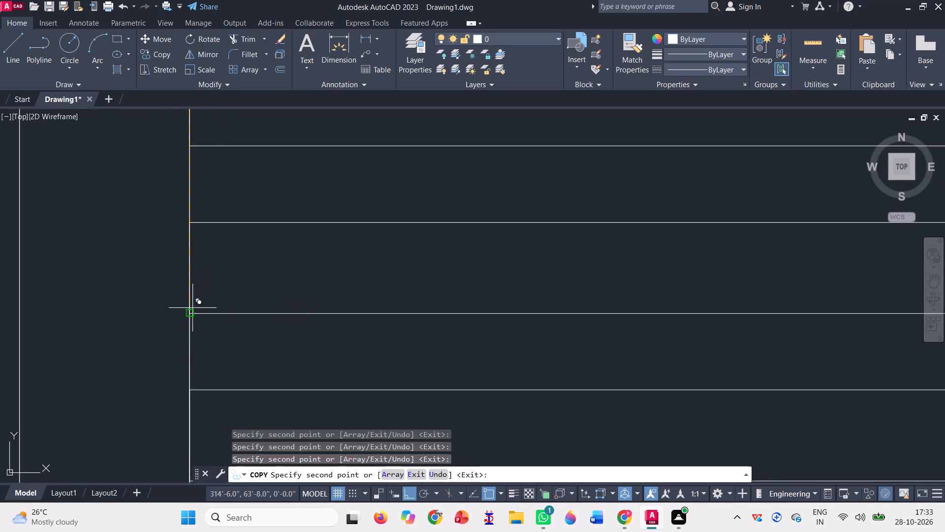
click(191, 313)
scroll(202, 233, down, 5)
scroll(224, 265, up, 1)
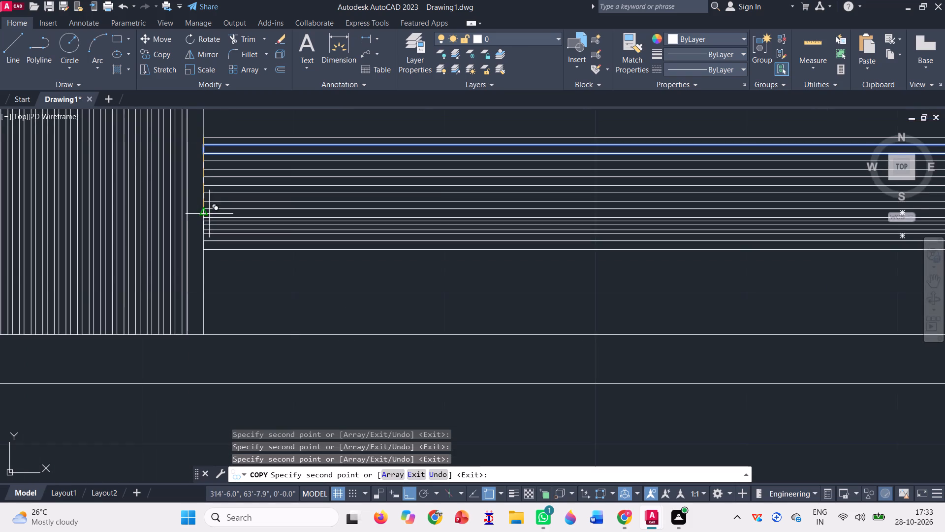
scroll(224, 265, up, 2)
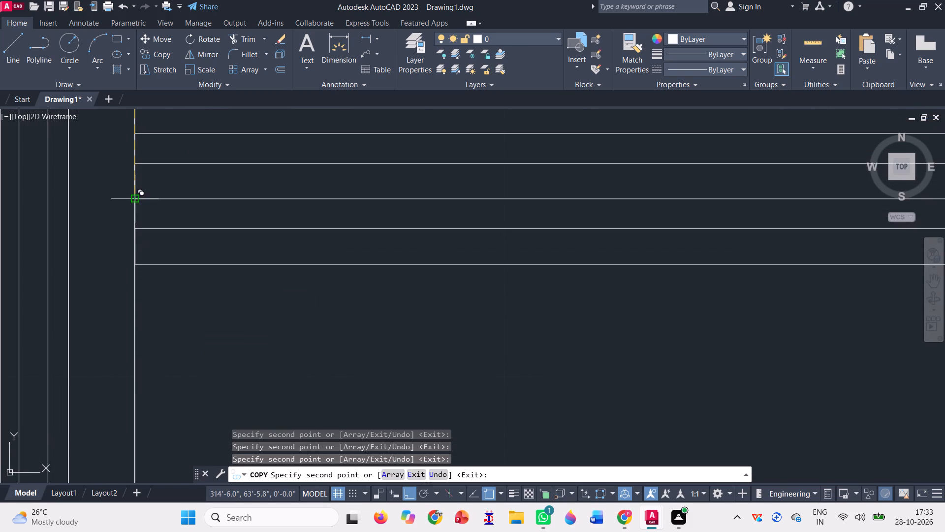
click(135, 196)
click(135, 263)
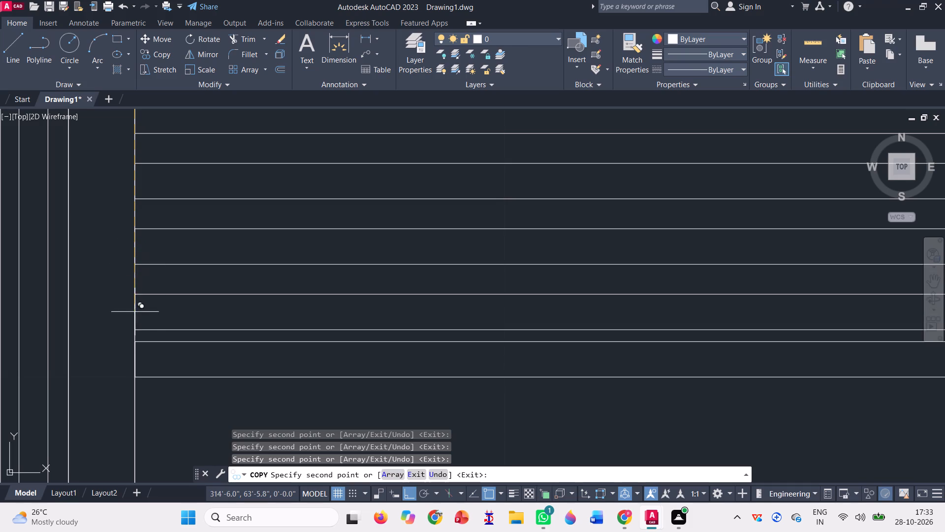
Place three more slat copies down to the base of the left pane's bottom panel, each from the previous slat's bottom-left corner, and finish the copy.
click(133, 330)
scroll(132, 162, down, 3)
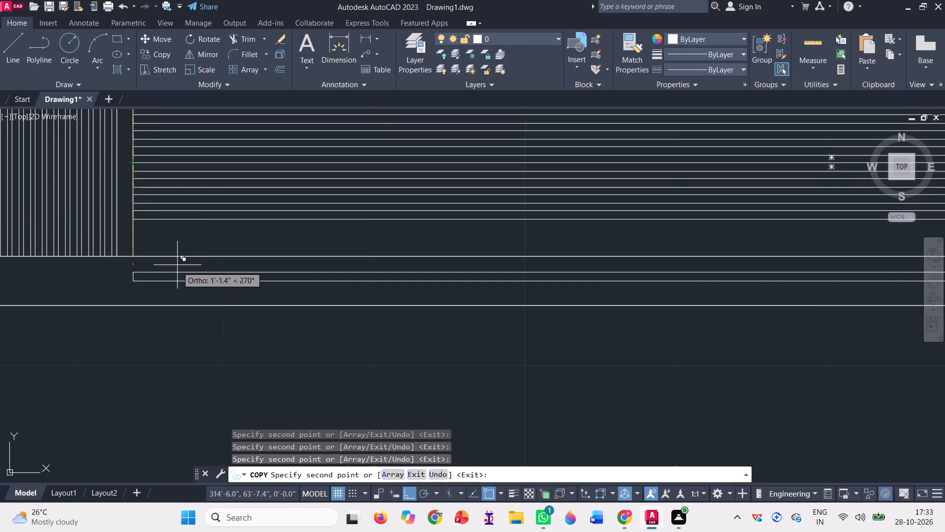
scroll(177, 266, up, 1)
click(105, 192)
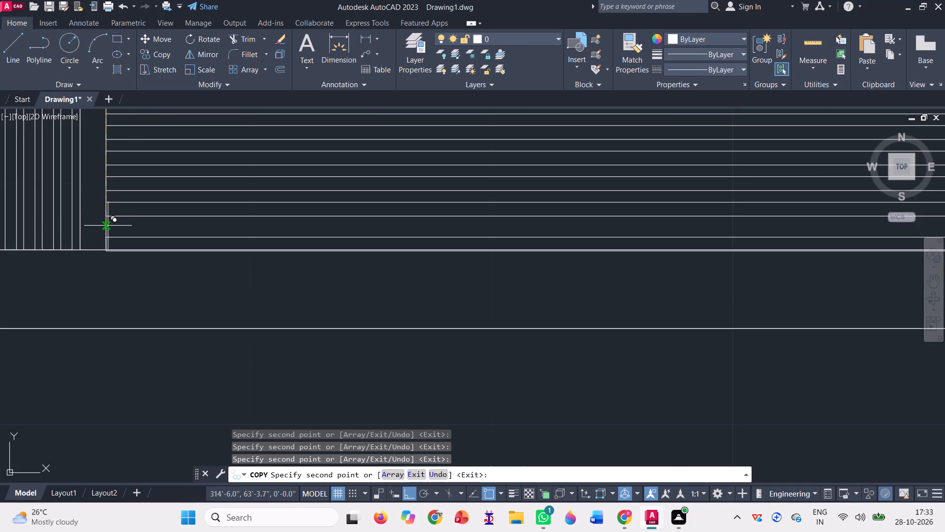
click(105, 218)
scroll(123, 275, down, 3)
scroll(167, 271, down, 2)
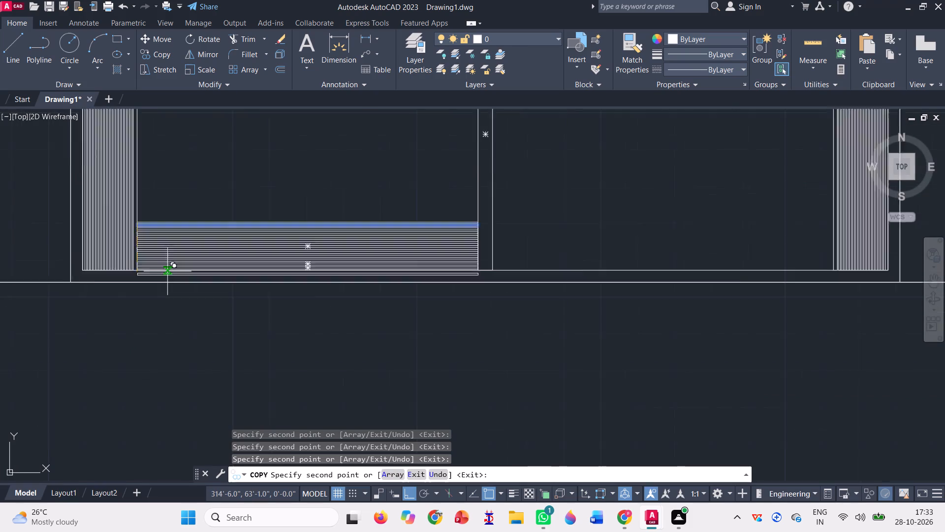
scroll(146, 298, down, 1)
key(space)
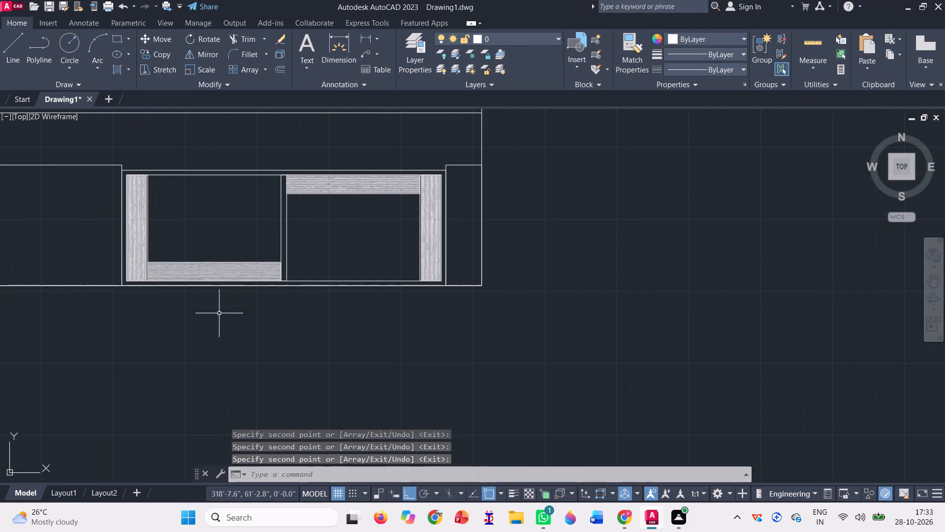
Erase eight alternate vertical slats from the opening's left side panel, starting with the second slat from the left.
scroll(225, 320, down, 1)
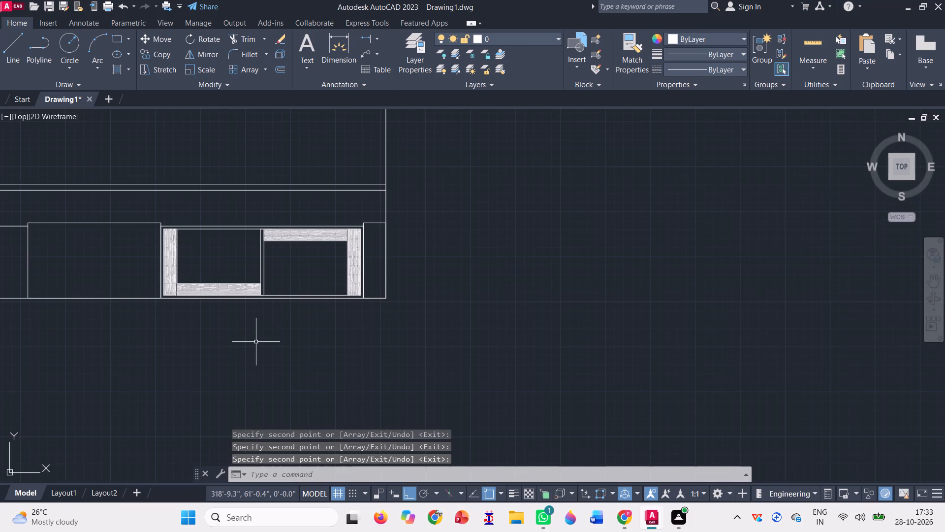
scroll(365, 360, down, 2)
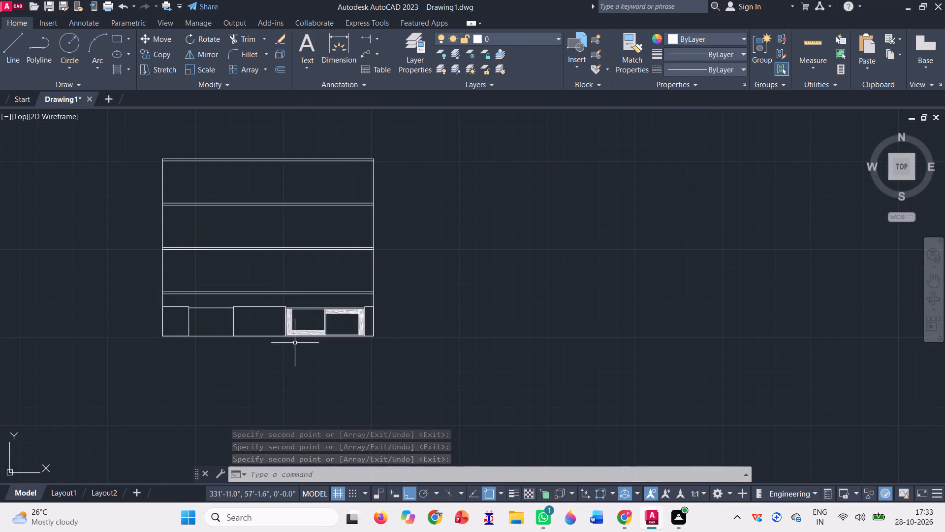
scroll(293, 339, up, 5)
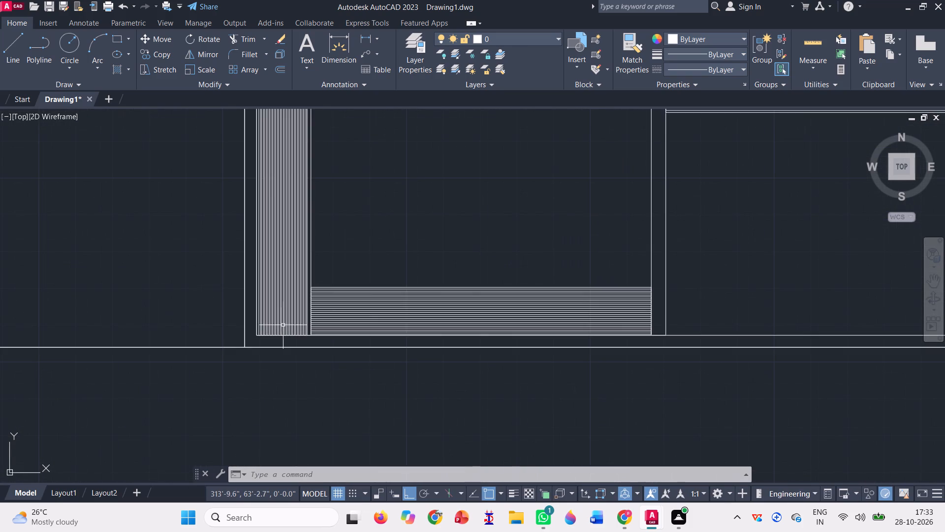
scroll(289, 317, up, 3)
scroll(167, 338, up, 3)
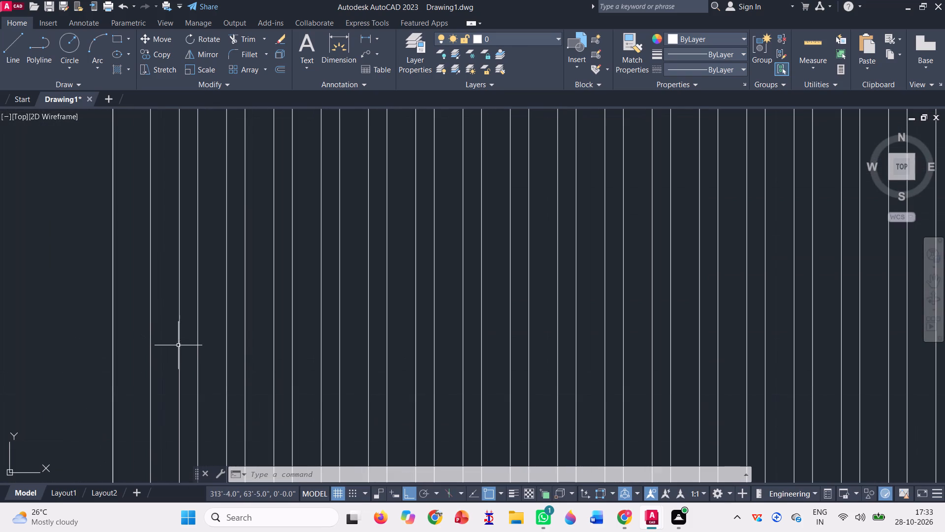
click(183, 344)
click(208, 341)
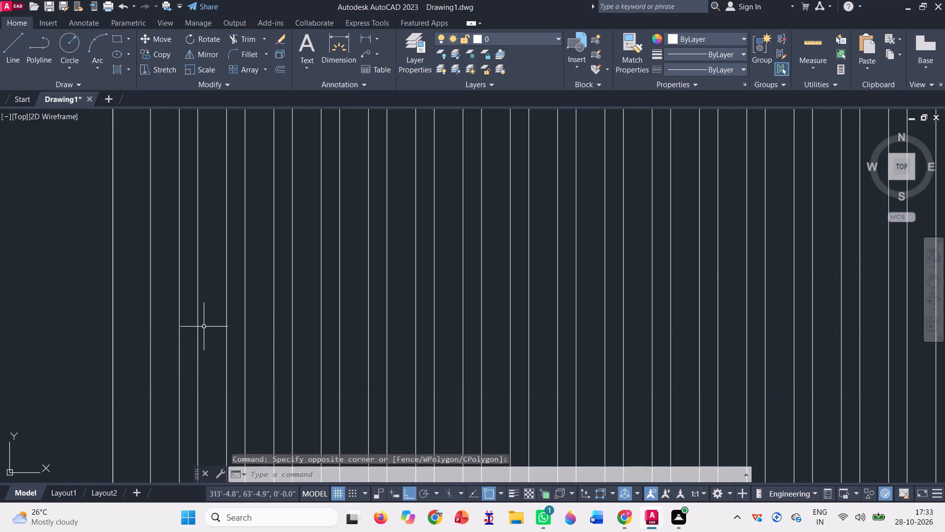
click(204, 325)
click(194, 308)
scroll(198, 308, down, 1)
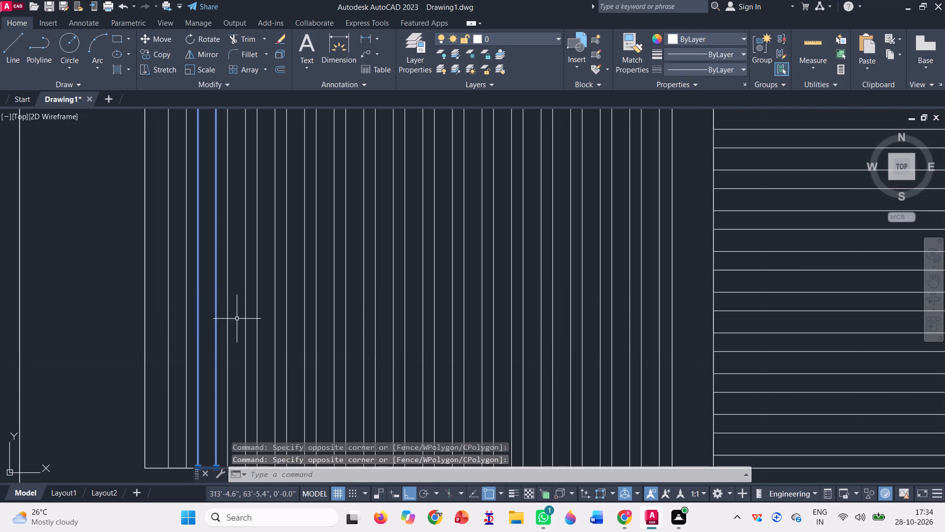
click(261, 319)
click(254, 310)
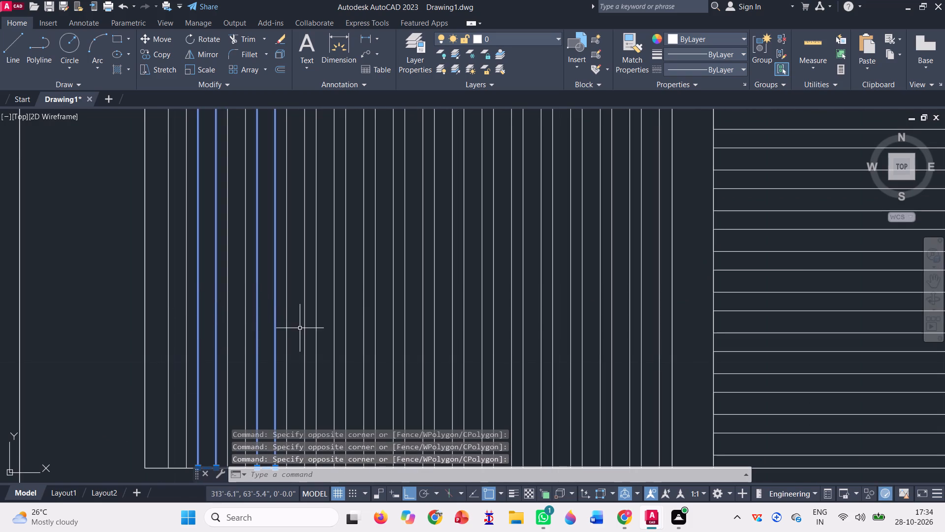
click(318, 321)
click(312, 311)
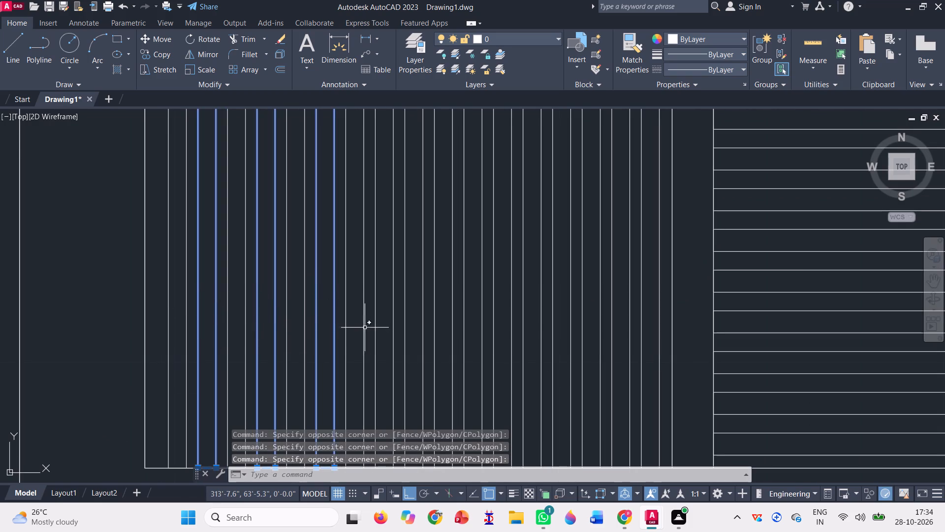
click(377, 328)
click(371, 324)
click(378, 334)
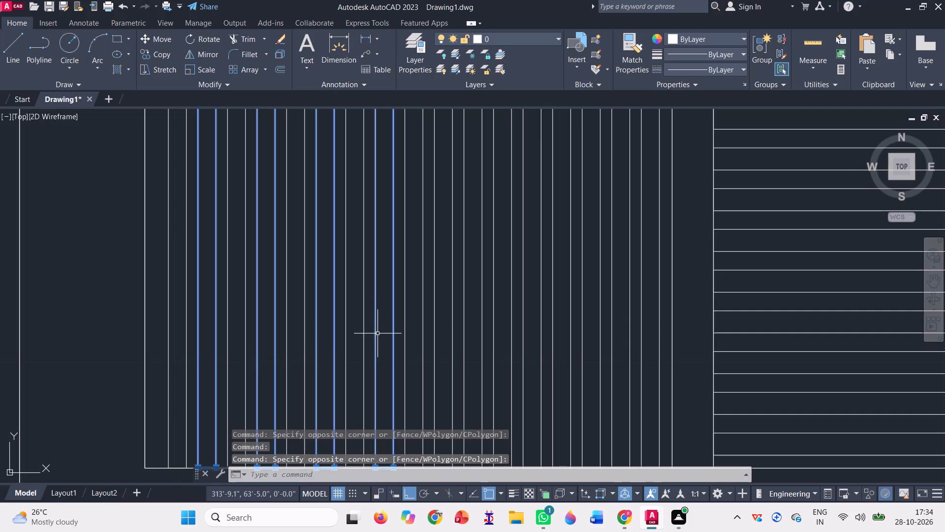
click(433, 330)
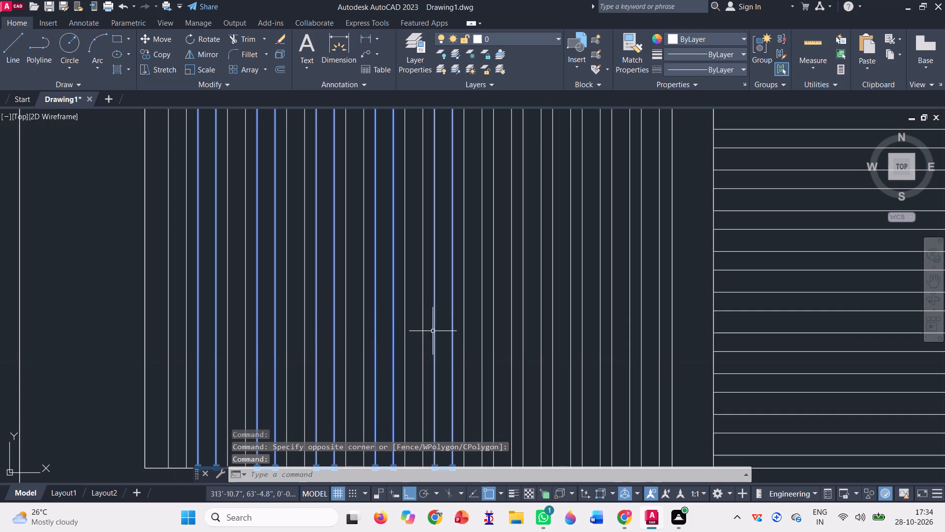
scroll(433, 331, down, 1)
click(472, 336)
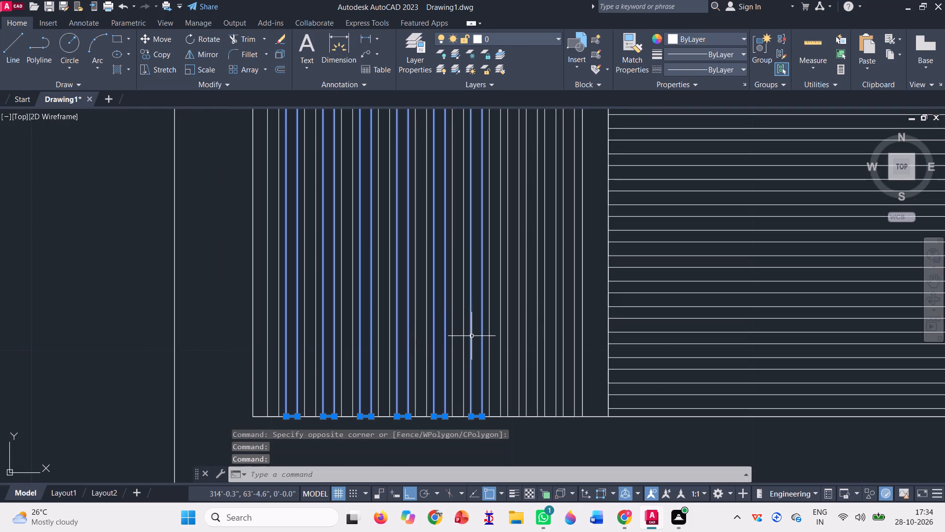
click(508, 336)
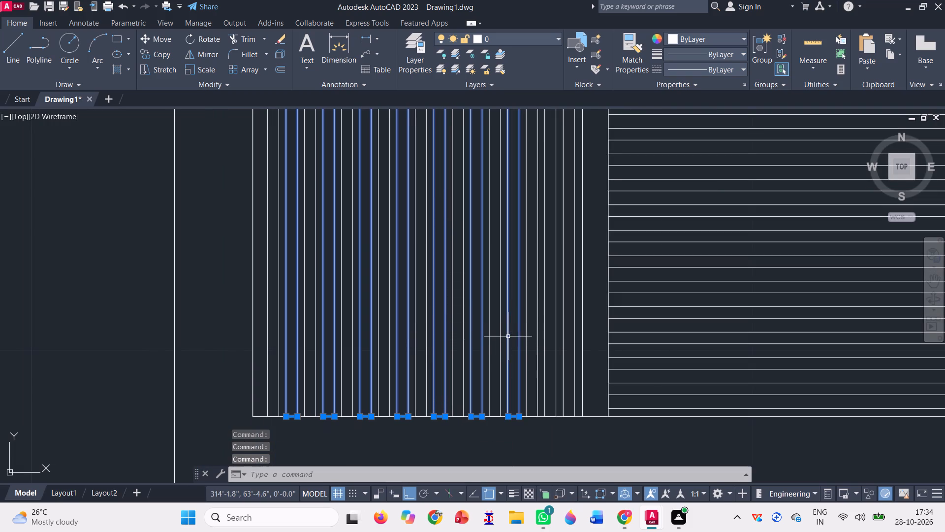
click(544, 338)
scroll(574, 357, up, 2)
scroll(487, 359, down, 2)
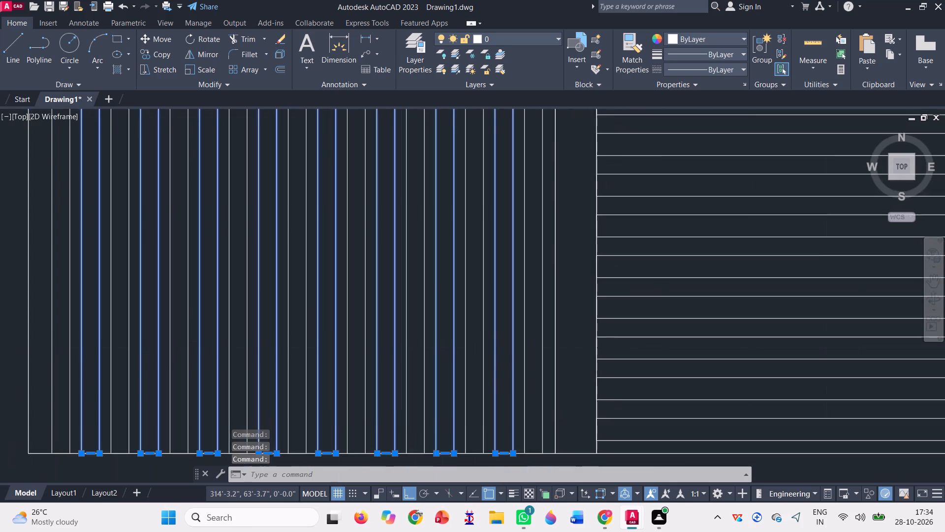
scroll(485, 359, down, 1)
scroll(396, 379, down, 1)
key(Delete)
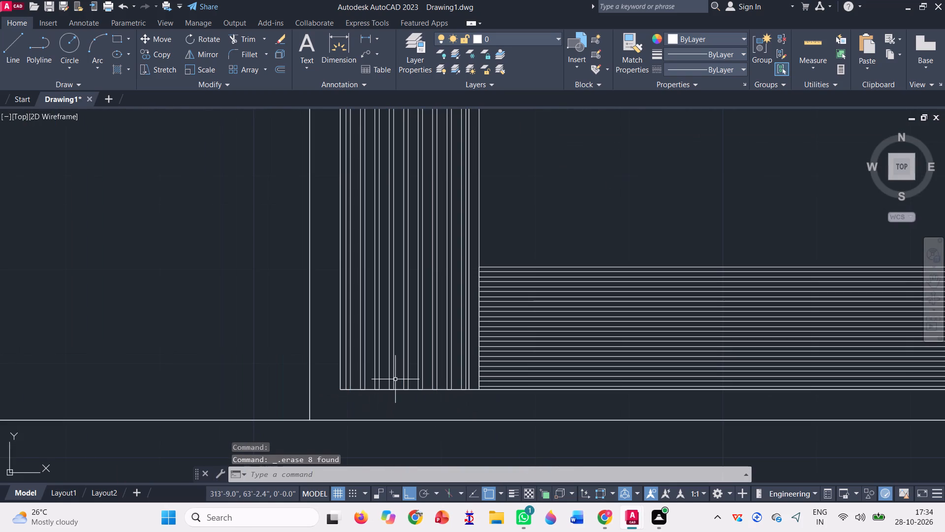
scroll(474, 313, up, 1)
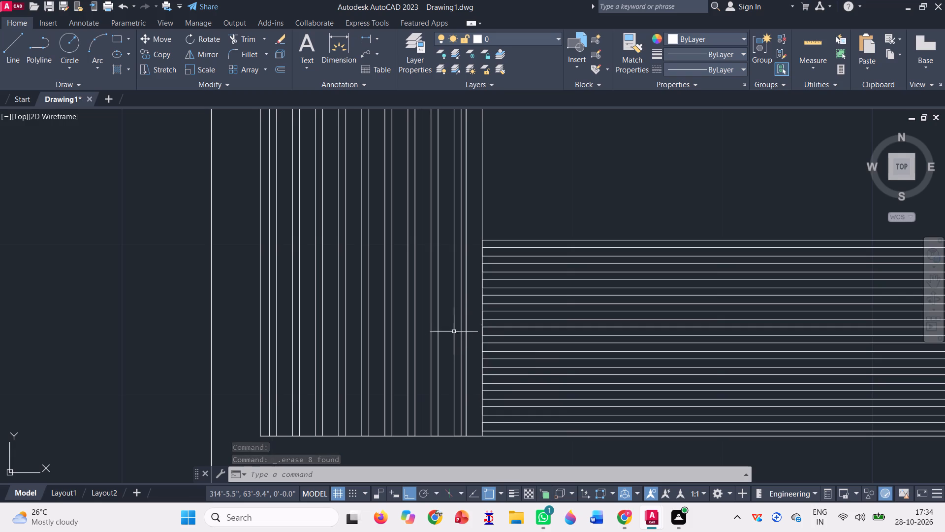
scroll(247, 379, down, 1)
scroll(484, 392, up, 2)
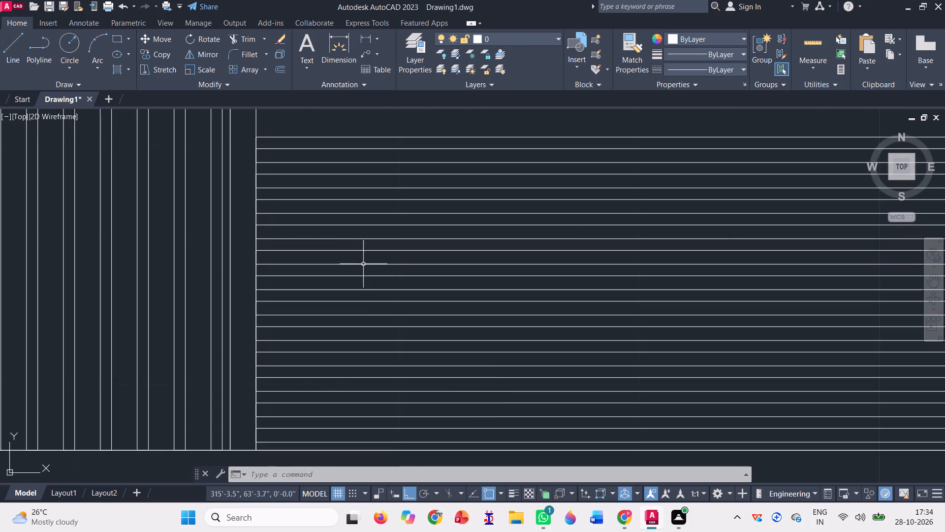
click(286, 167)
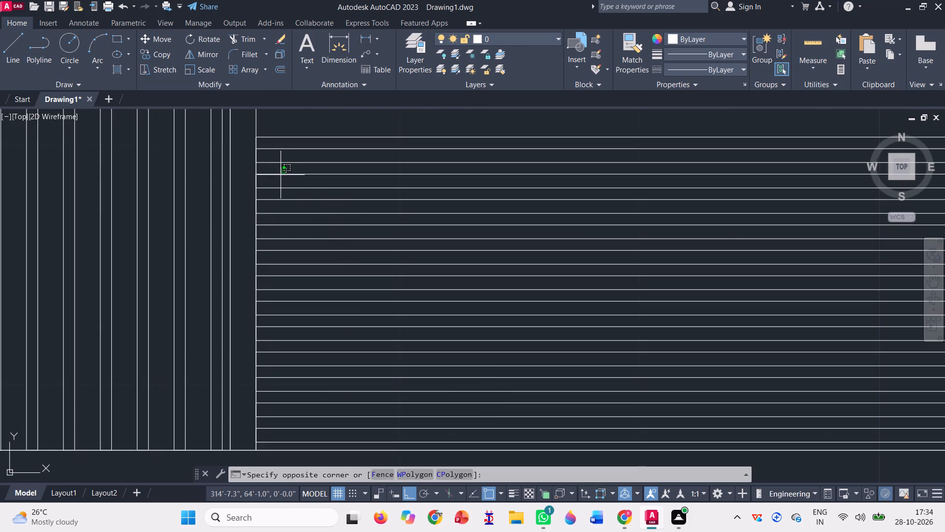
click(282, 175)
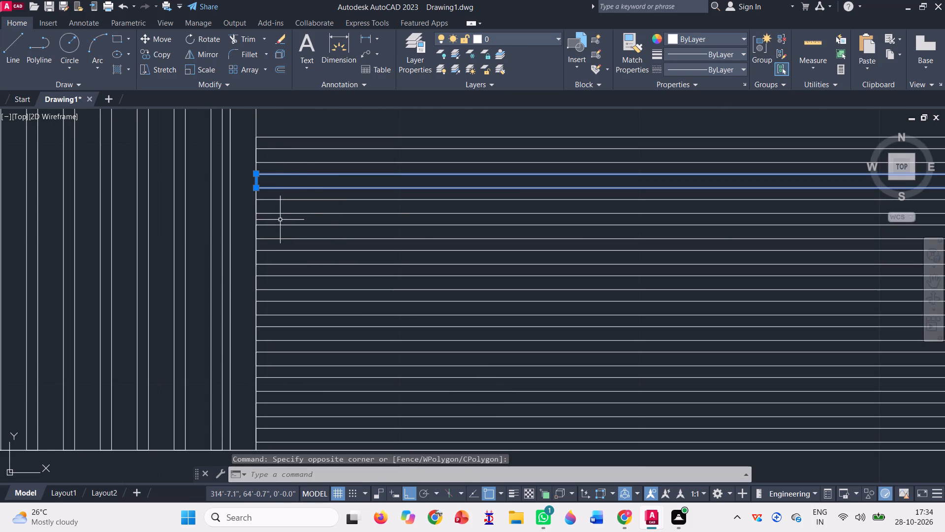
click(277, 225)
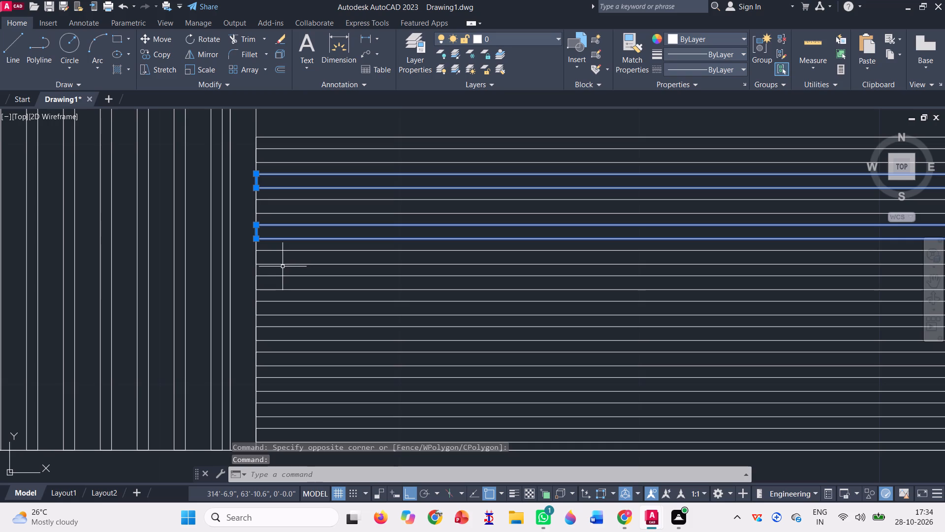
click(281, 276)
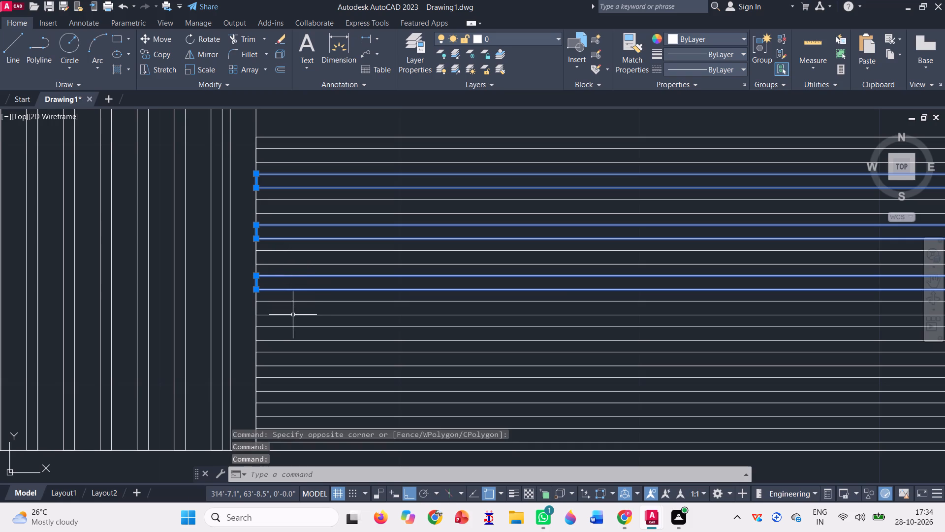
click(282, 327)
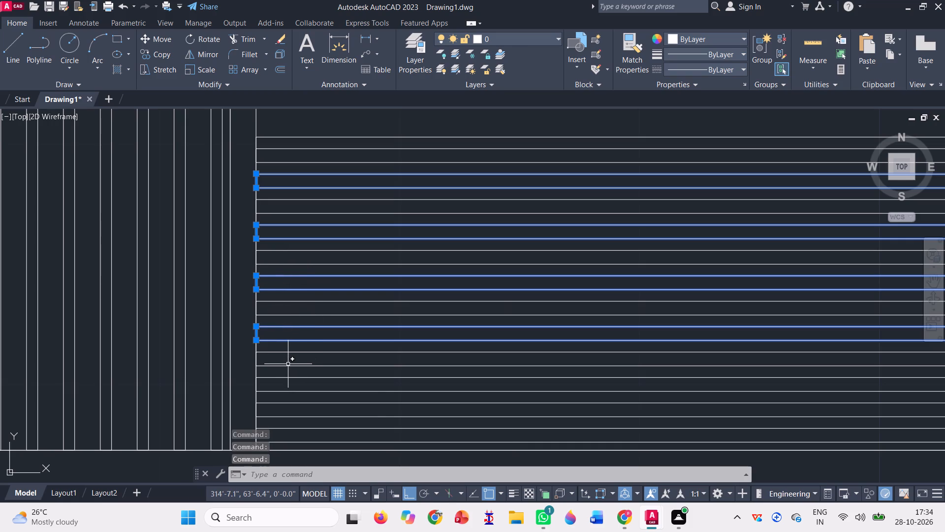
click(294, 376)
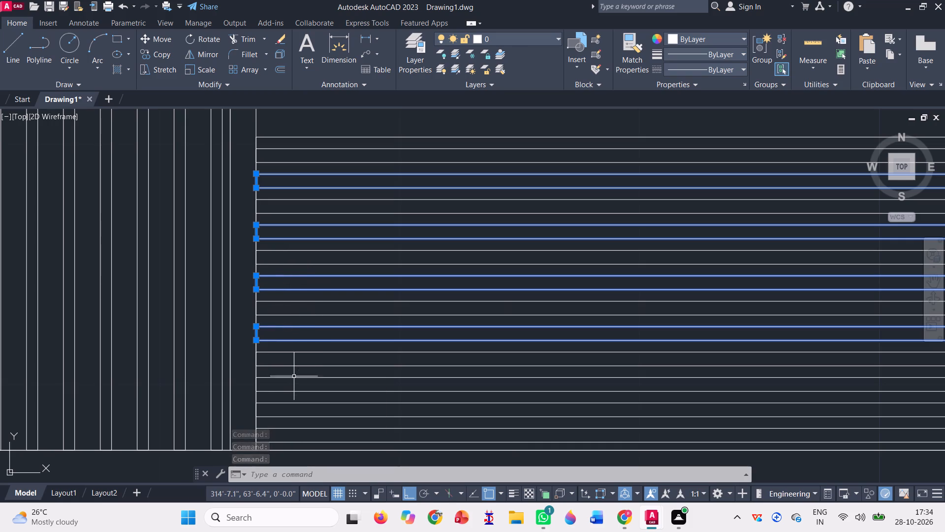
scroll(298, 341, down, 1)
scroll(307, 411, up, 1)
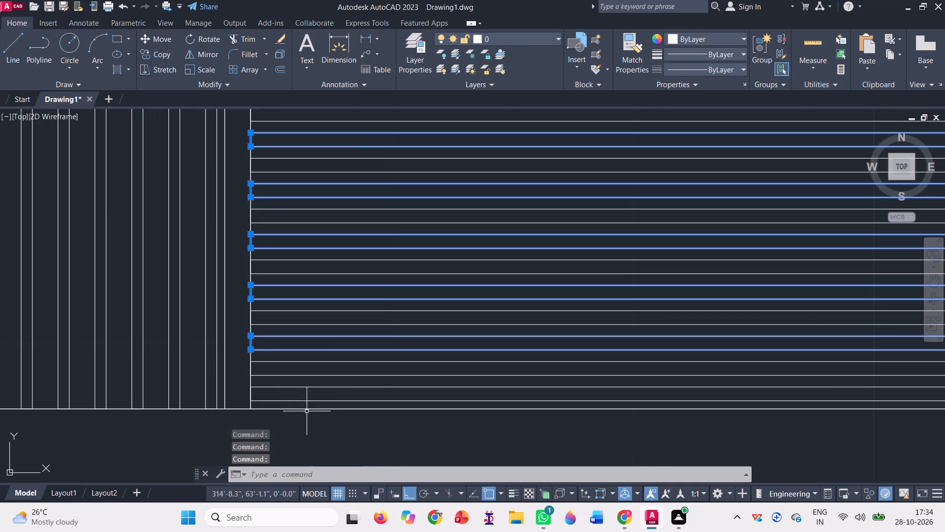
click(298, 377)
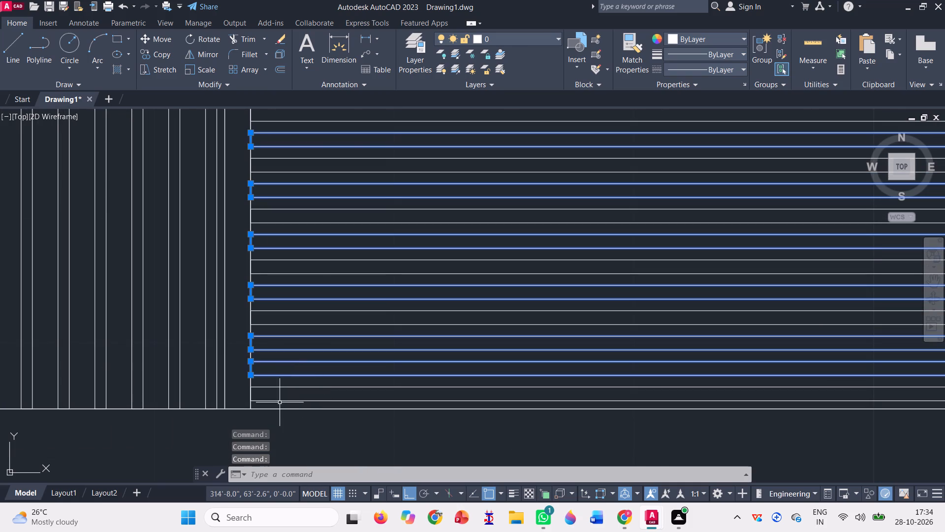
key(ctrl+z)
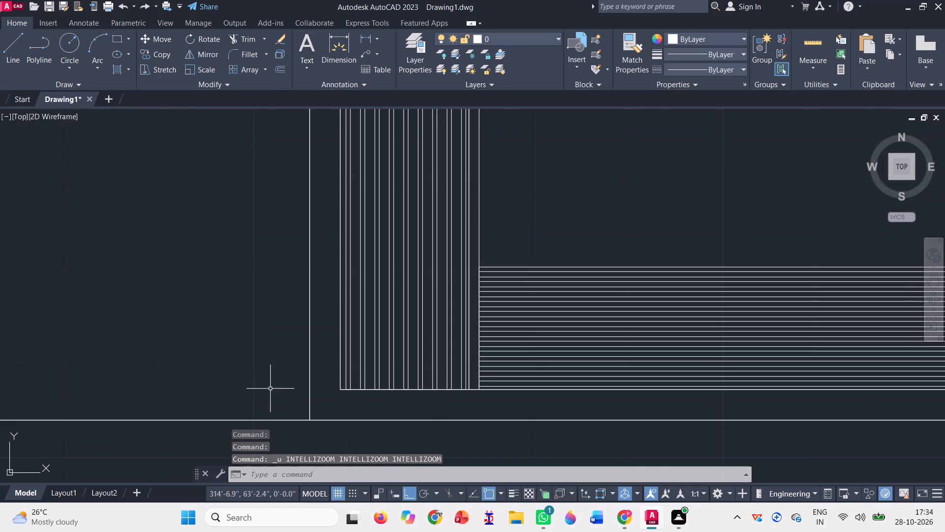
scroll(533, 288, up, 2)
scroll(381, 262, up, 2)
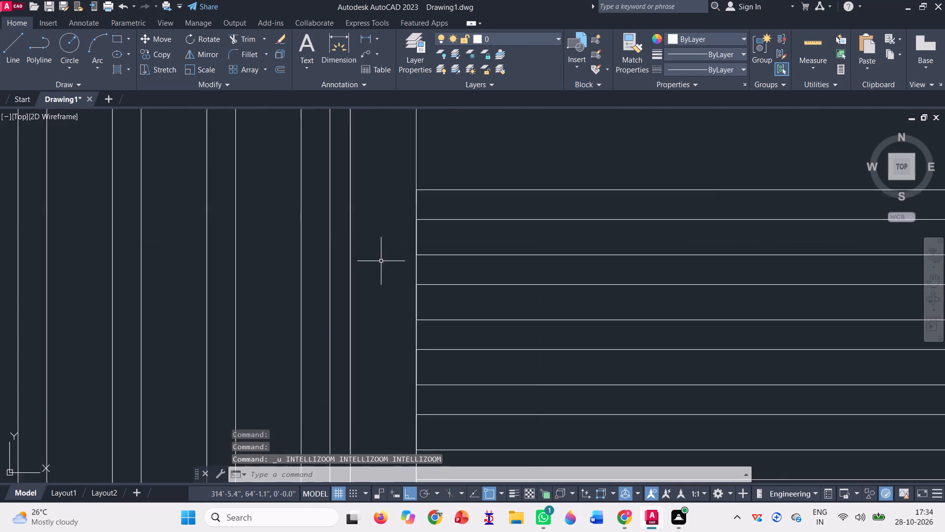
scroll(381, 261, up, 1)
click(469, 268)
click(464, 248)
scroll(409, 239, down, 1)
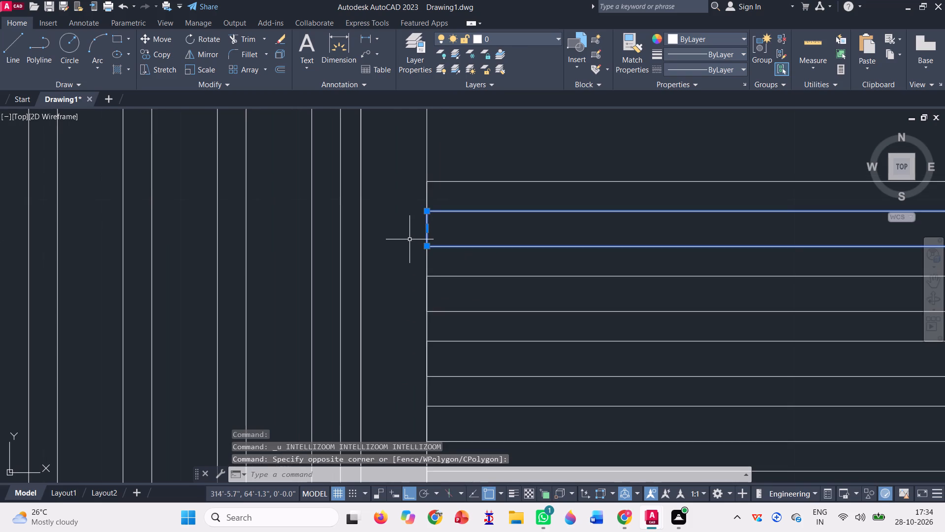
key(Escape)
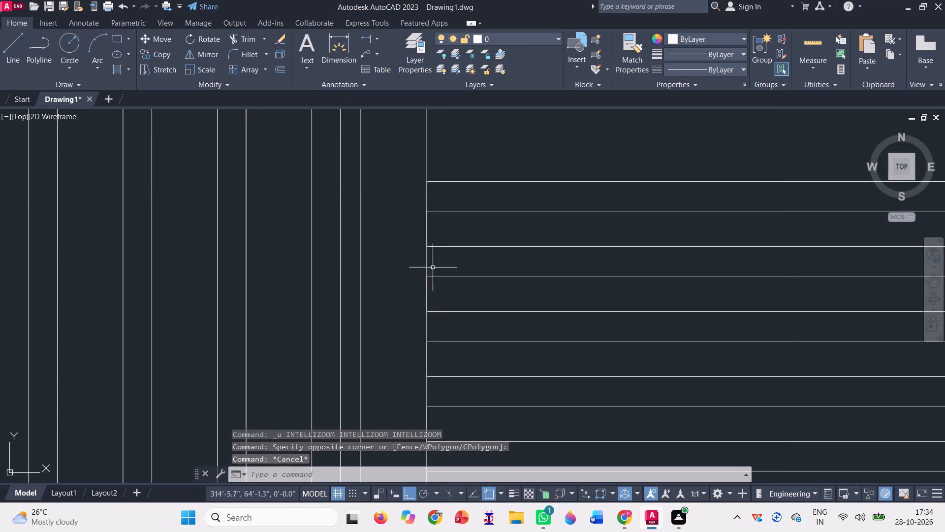
Erase the second, fourth, sixth, eighth, tenth and eleventh horizontal slats from the top of the left pane's bottom panel.
click(461, 292)
click(440, 266)
scroll(435, 259, down, 1)
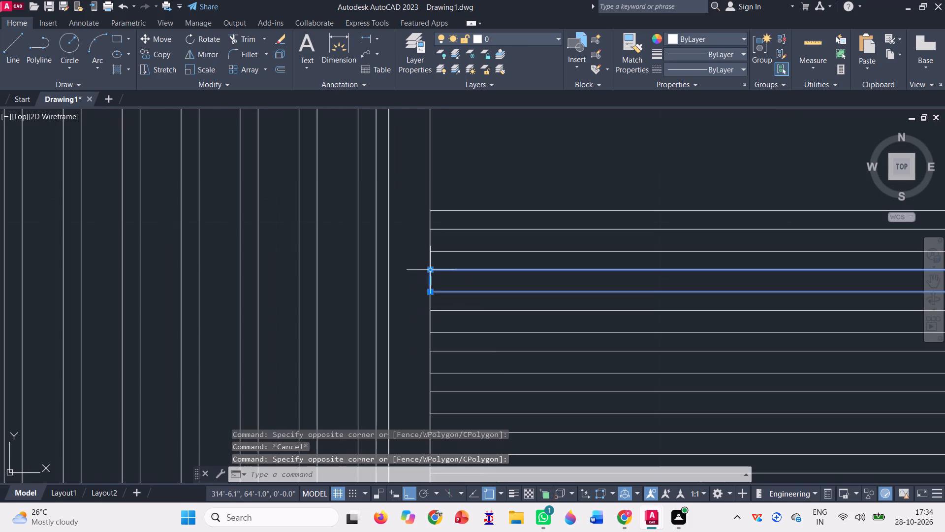
scroll(502, 362, up, 1)
scroll(463, 304, up, 1)
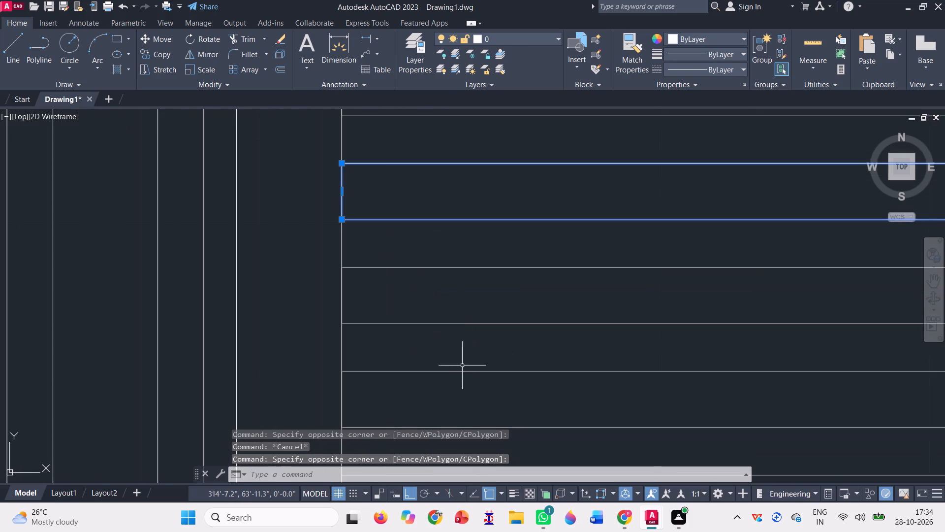
click(469, 384)
click(440, 346)
scroll(406, 259, down, 4)
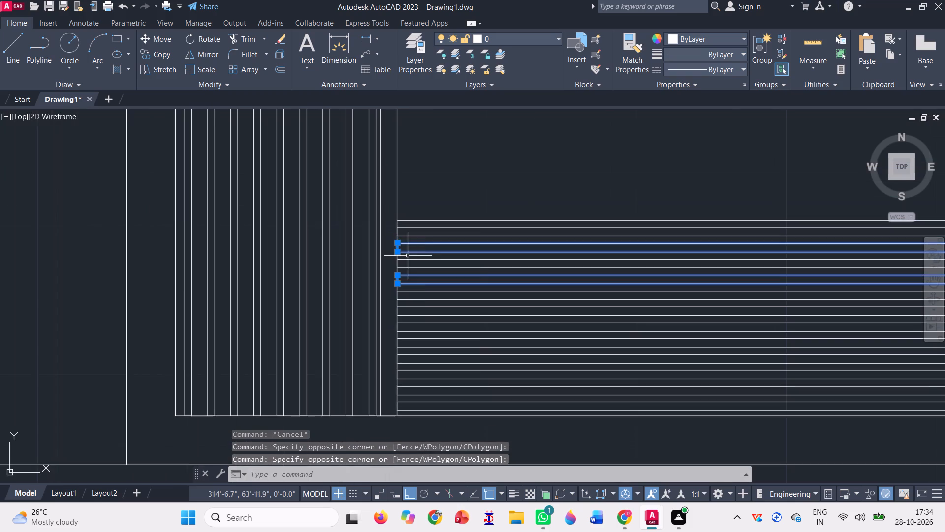
scroll(431, 300, up, 3)
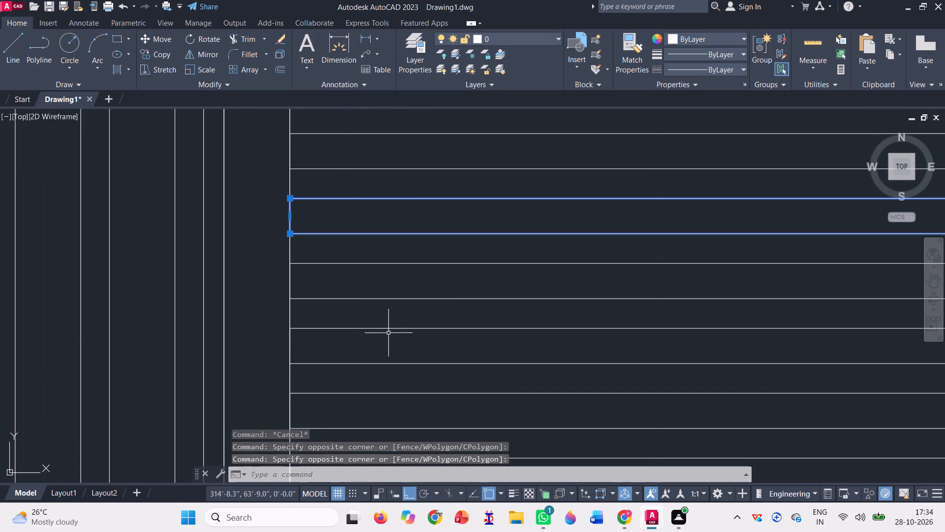
click(390, 339)
click(368, 320)
scroll(325, 265, down, 3)
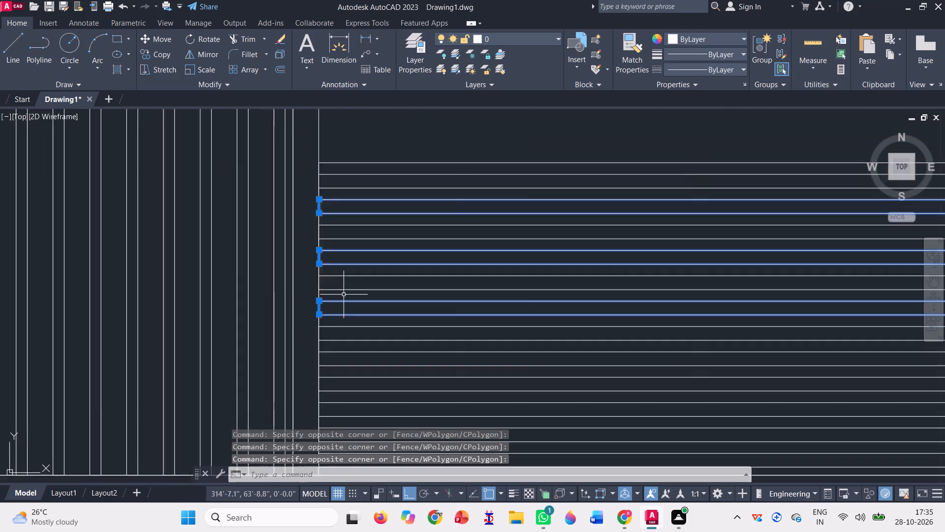
scroll(344, 295, down, 1)
scroll(380, 366, up, 2)
scroll(273, 239, up, 1)
scroll(312, 311, up, 1)
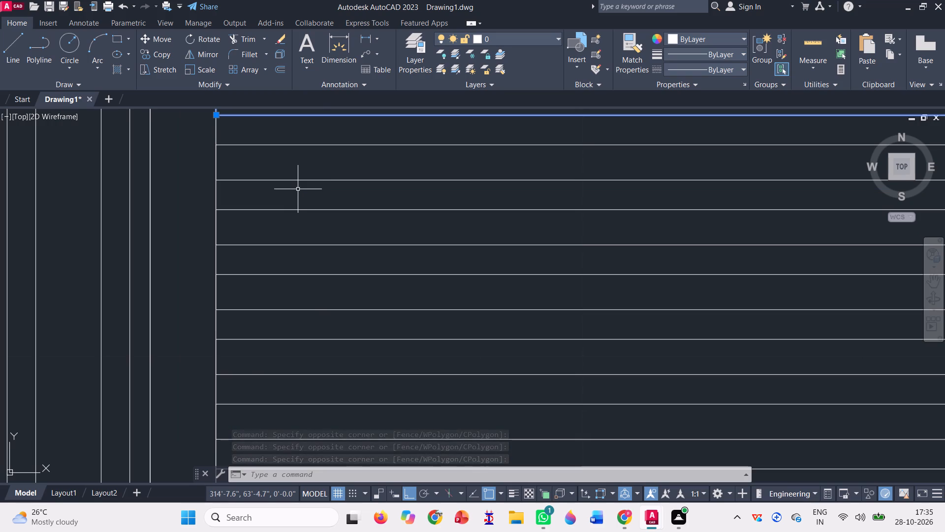
click(311, 230)
click(272, 205)
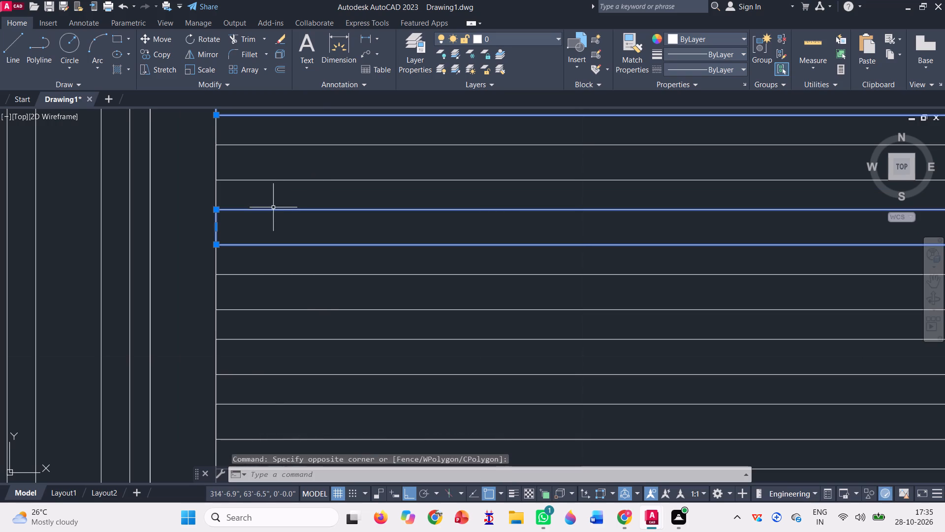
click(320, 353)
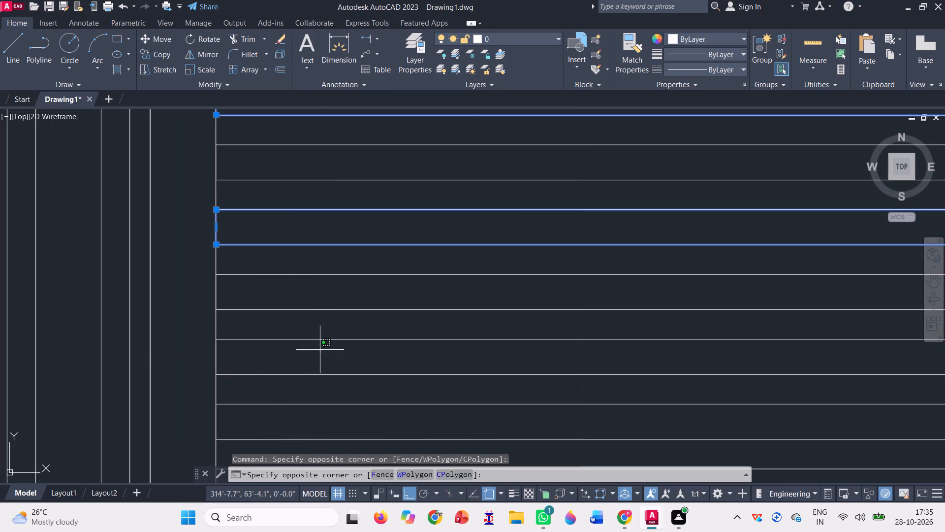
click(292, 326)
scroll(280, 310, down, 1)
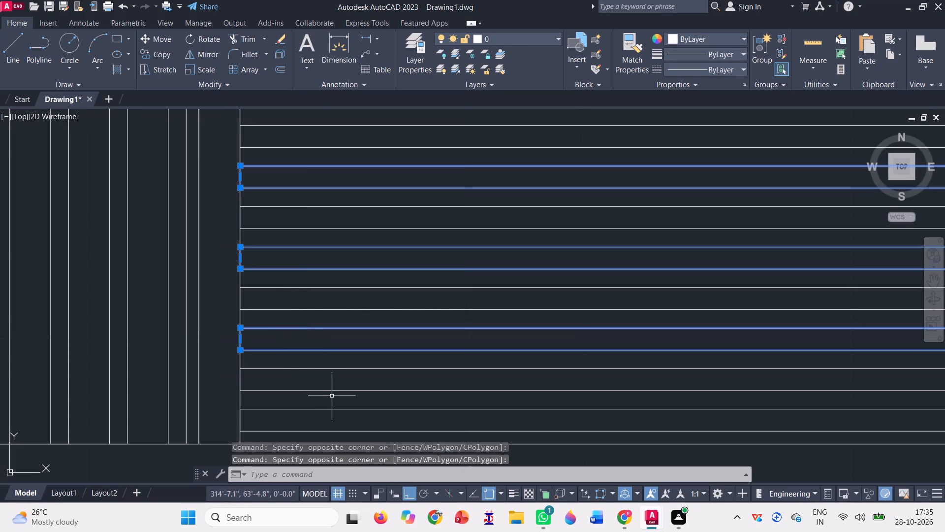
scroll(313, 365, down, 1)
click(329, 390)
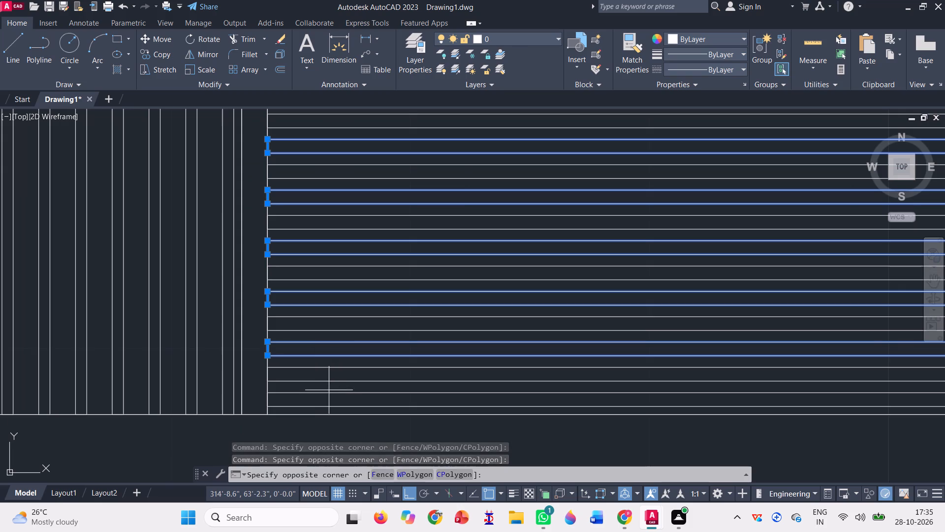
click(319, 378)
scroll(289, 392, down, 2)
scroll(306, 388, up, 3)
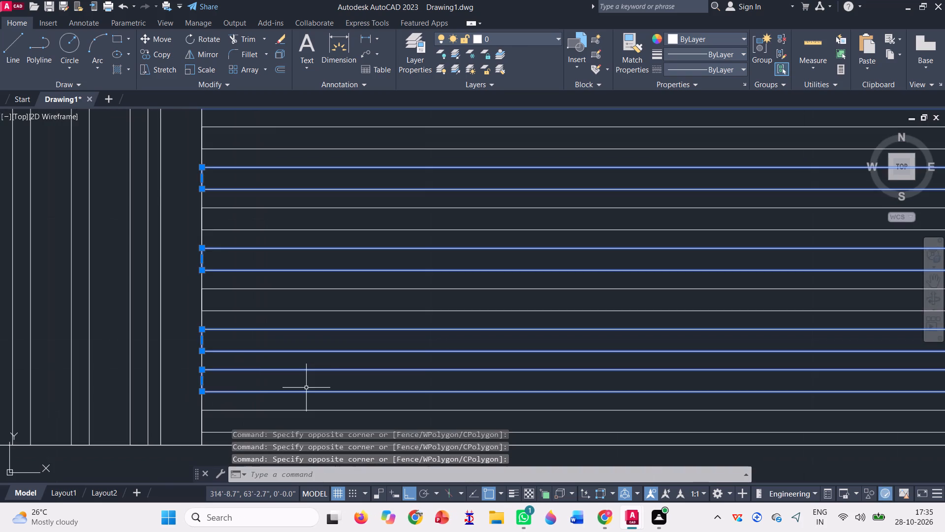
scroll(265, 382, up, 2)
scroll(184, 365, down, 2)
scroll(137, 361, down, 1)
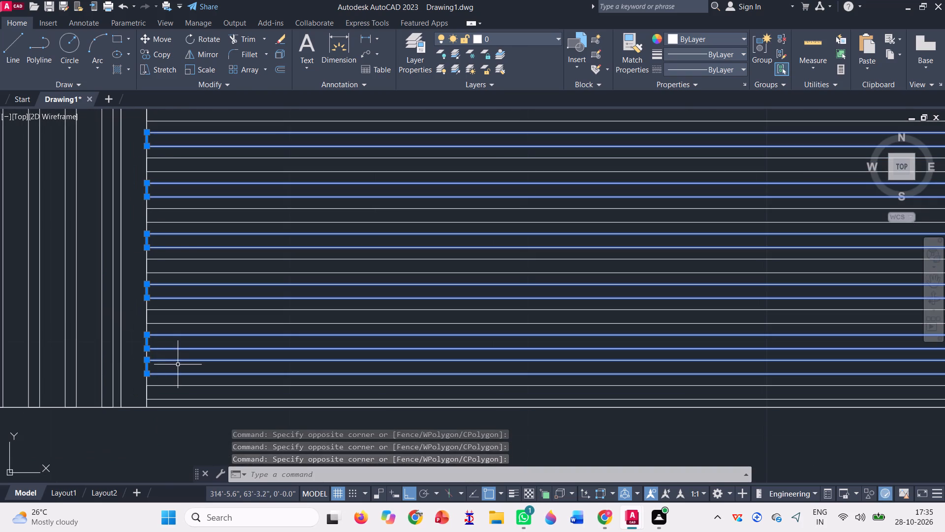
key(Delete)
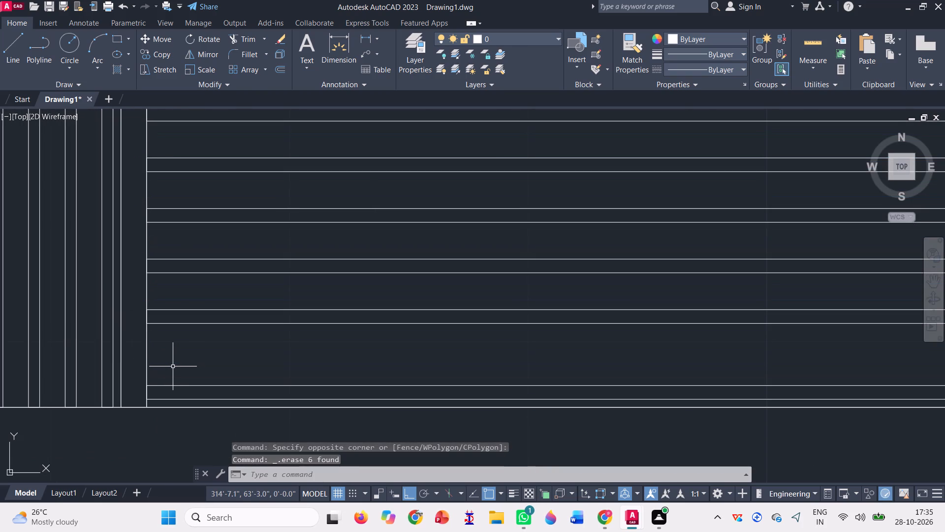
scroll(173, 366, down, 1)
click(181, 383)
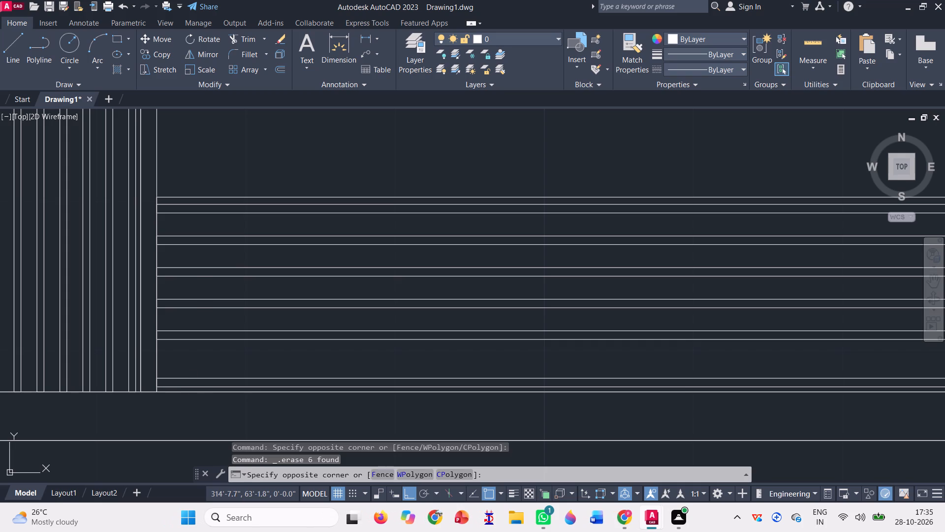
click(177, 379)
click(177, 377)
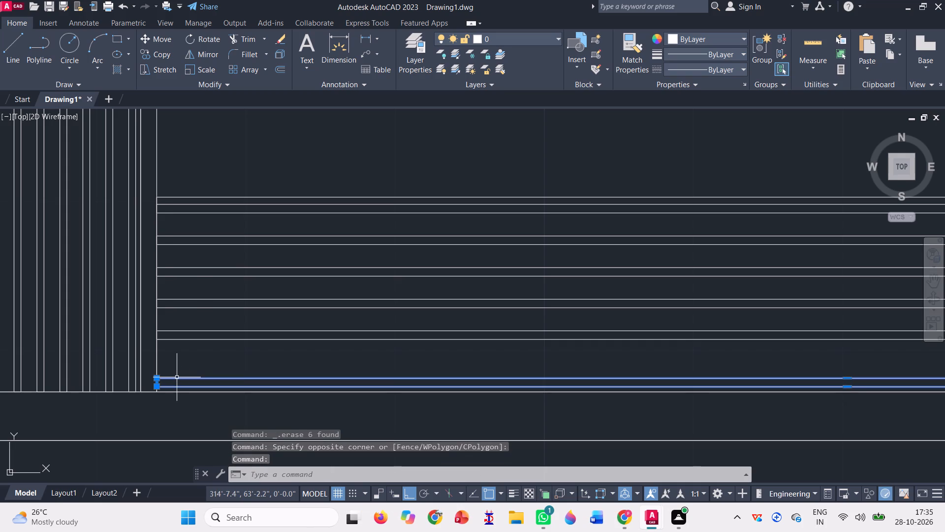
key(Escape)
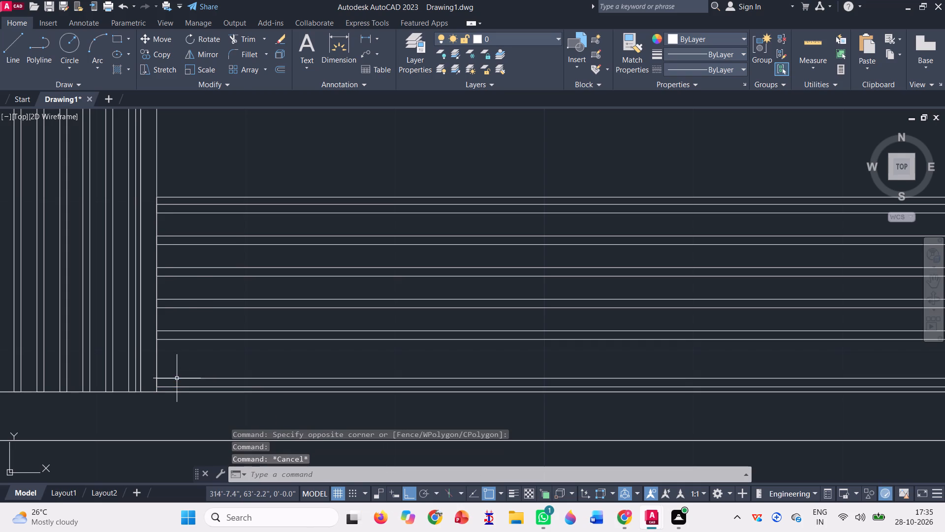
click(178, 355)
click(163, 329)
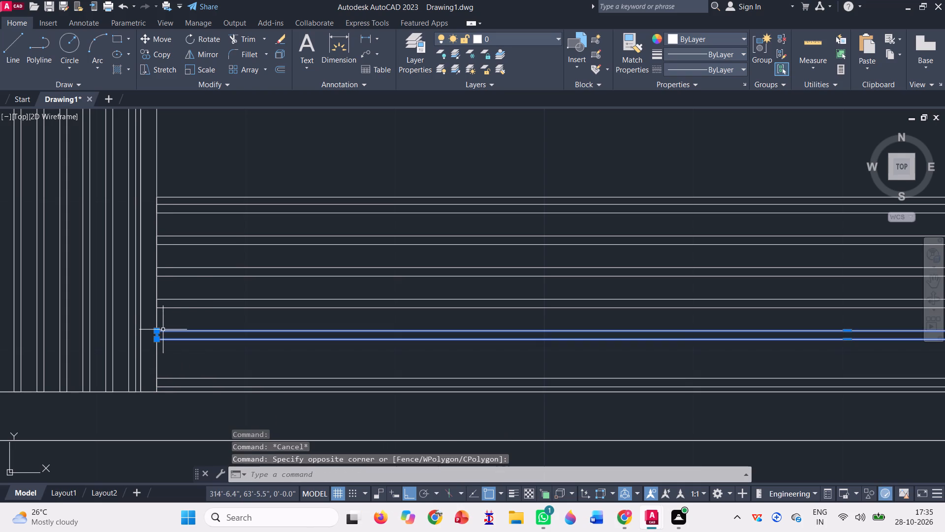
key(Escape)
Copy the second-lowest remaining slat down one spacing, from the bottom-left corner of the slat above it to its own bottom-left corner.
click(184, 322)
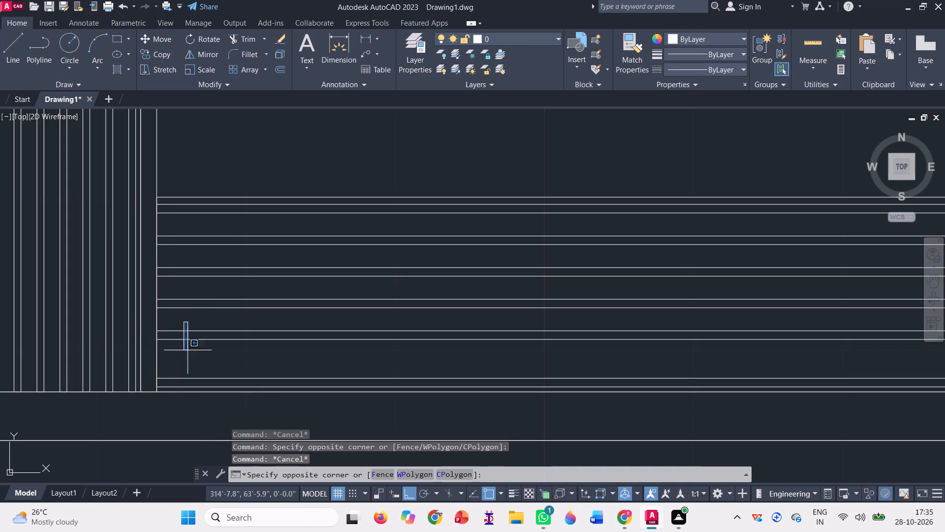
click(185, 353)
click(169, 349)
click(168, 326)
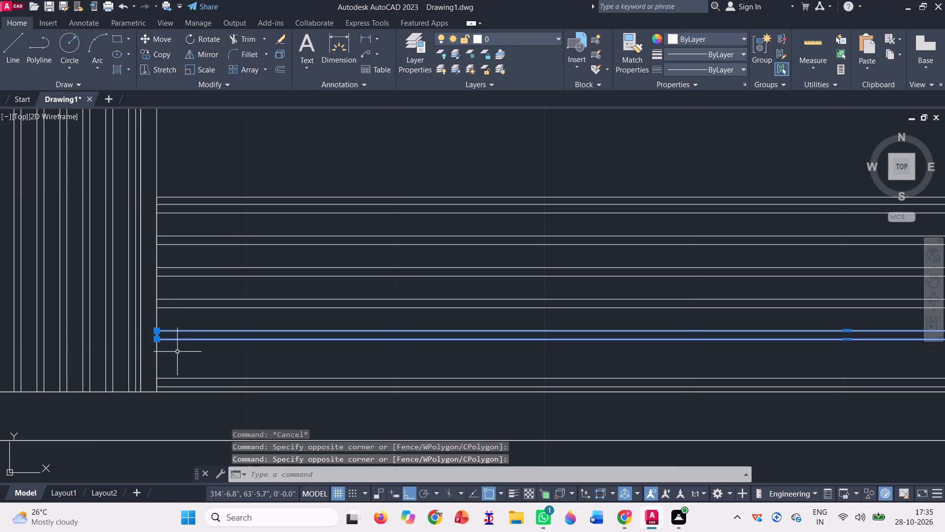
text(co)
key(space)
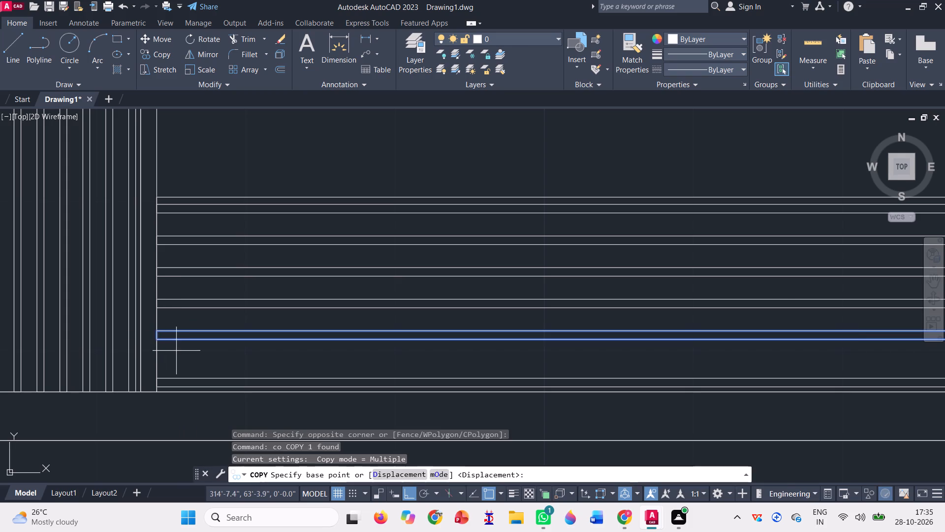
scroll(138, 336, up, 1)
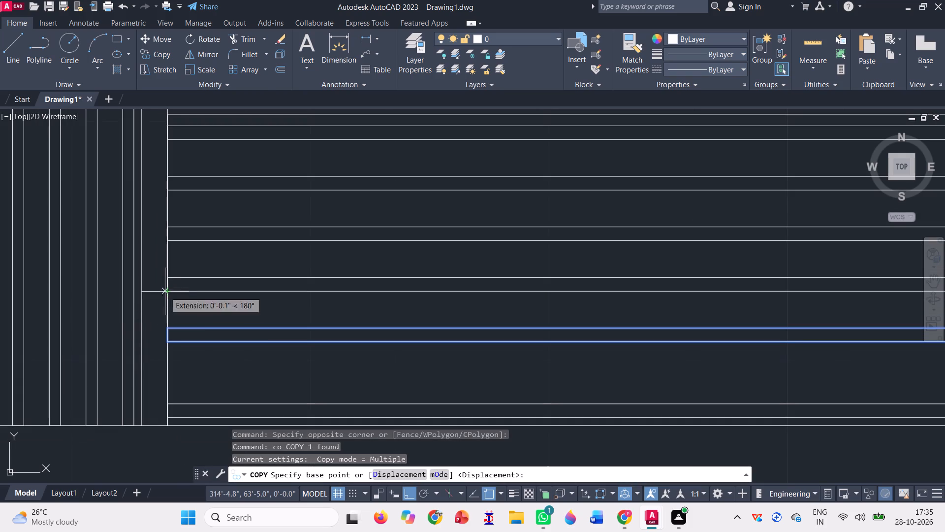
click(168, 291)
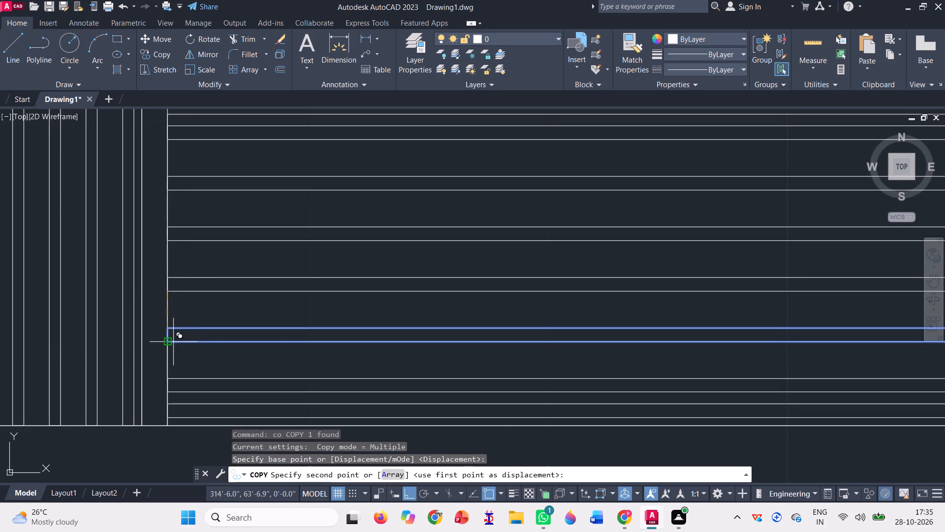
click(167, 339)
key(space)
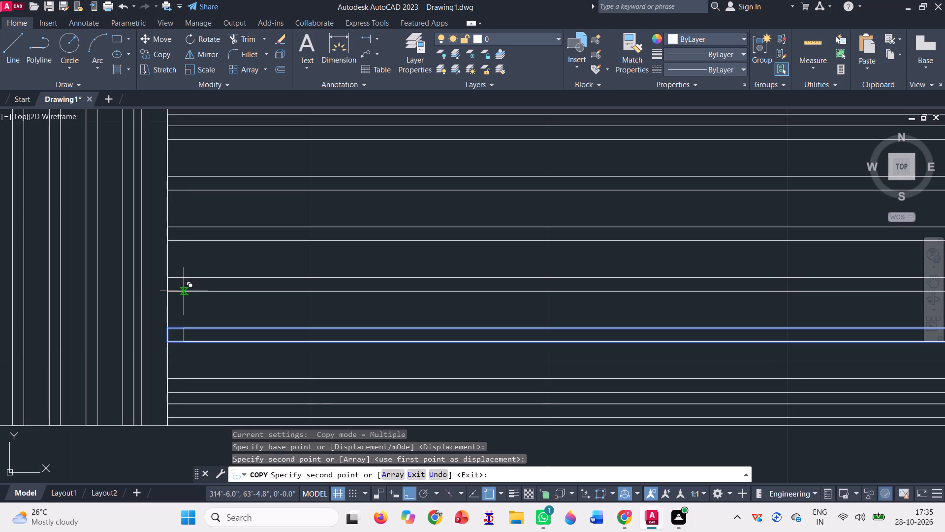
Erase the lowest slat of the left pane's bottom panel, just below the new copy.
scroll(180, 293, down, 1)
scroll(242, 381, up, 2)
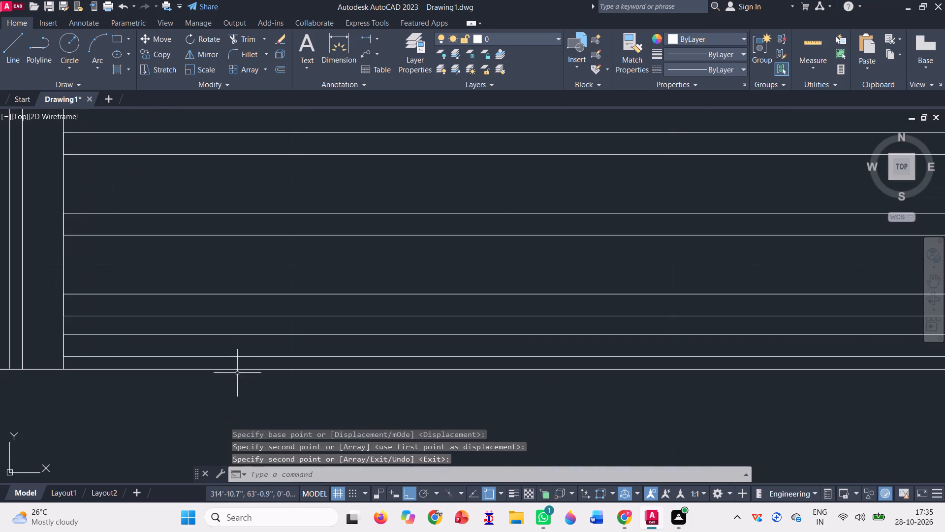
click(226, 360)
click(198, 329)
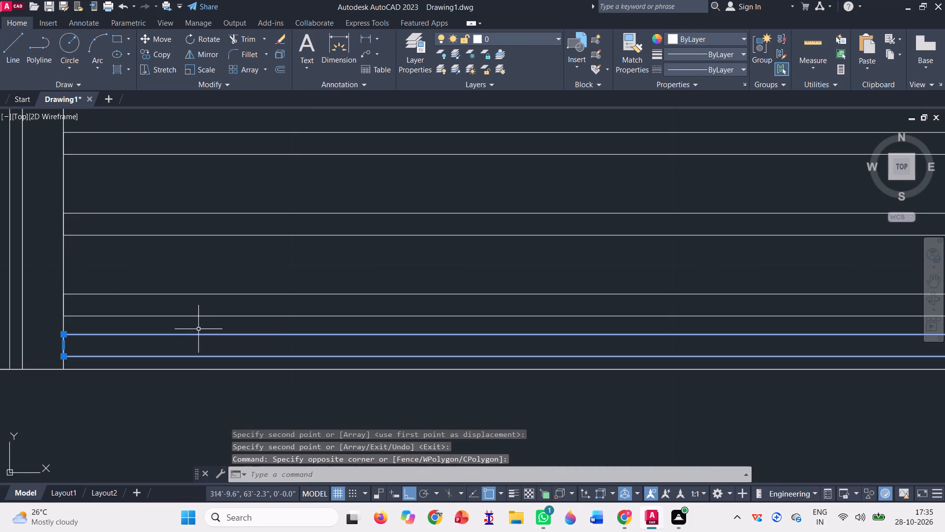
key(Delete)
Move the six remaining horizontal slats together slightly down to even out the gaps above and below them in the bottom panel.
scroll(196, 331, down, 2)
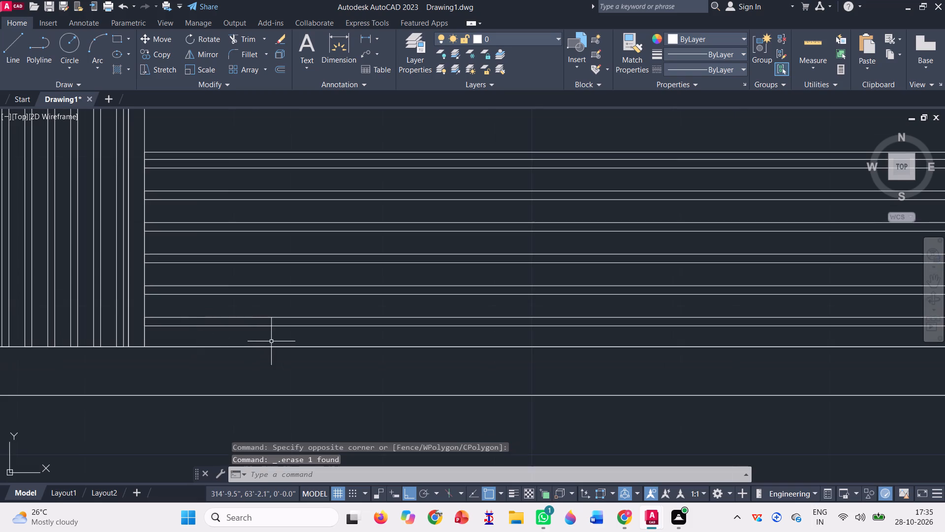
click(276, 340)
scroll(193, 172, up, 1)
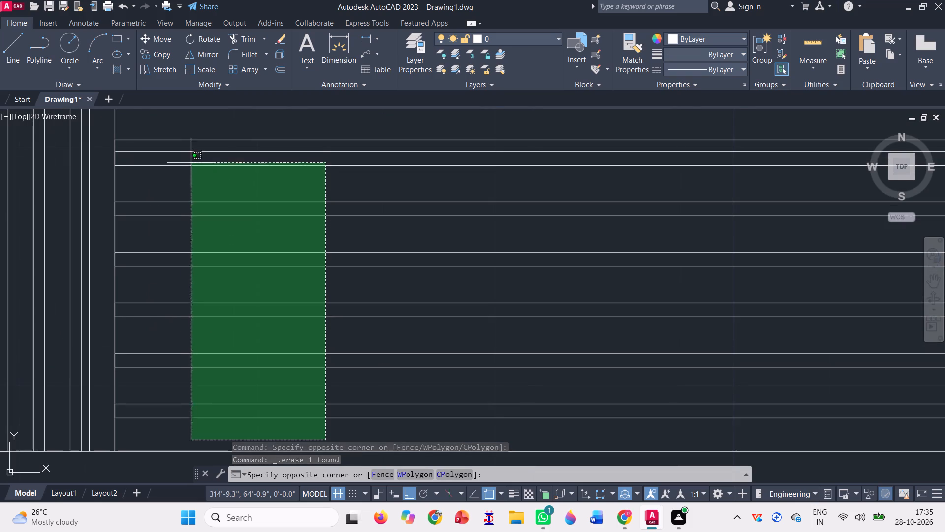
click(183, 148)
scroll(134, 181, down, 2)
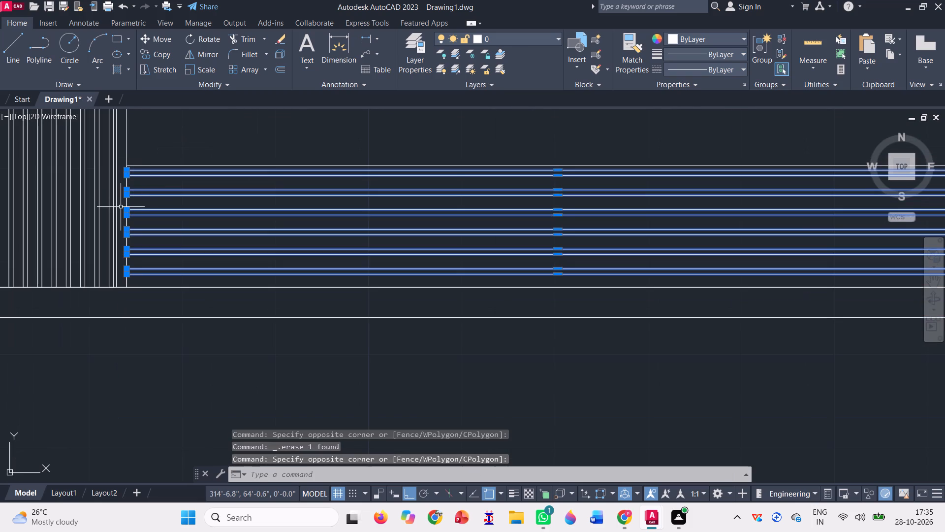
text(m)
key(space)
scroll(142, 151, up, 2)
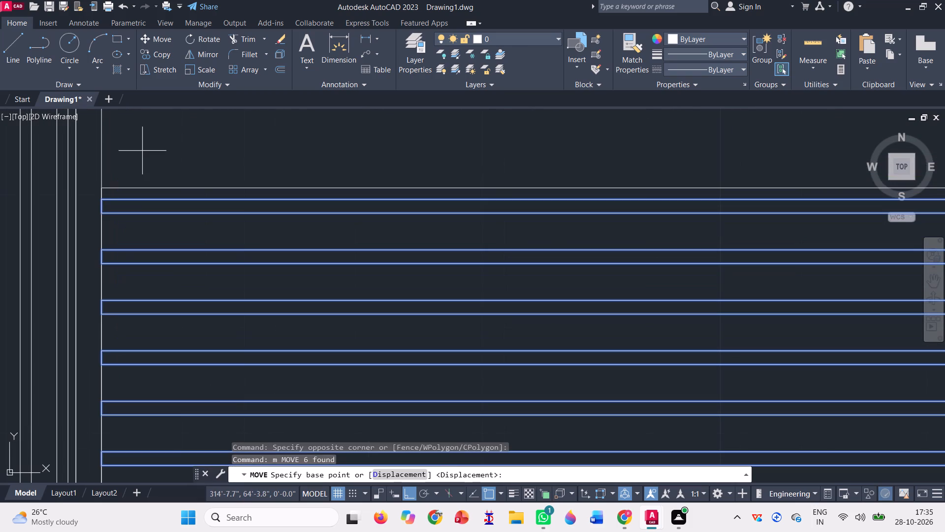
click(100, 196)
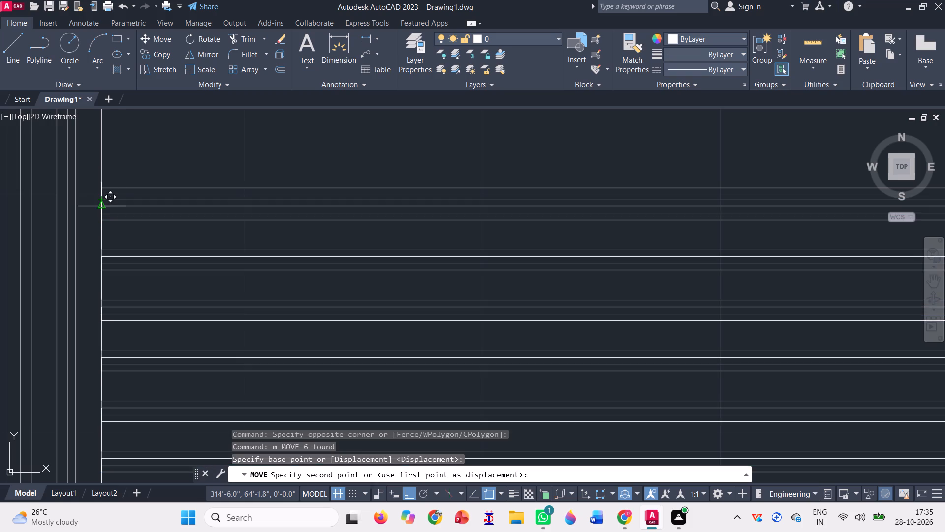
scroll(102, 210, down, 1)
click(102, 210)
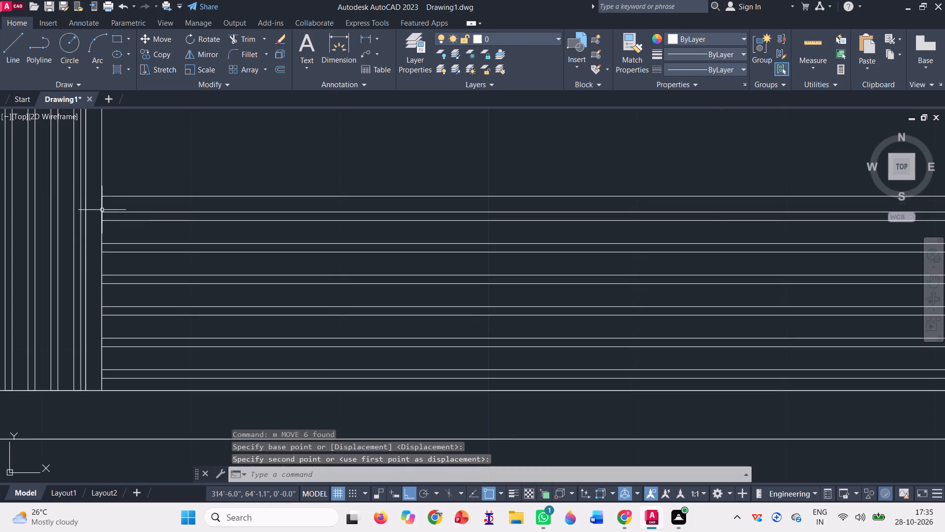
Erase every second vertical slat of the right pane's right-hand panel, eight in all, starting with the second slat from the right.
scroll(93, 237, down, 4)
scroll(165, 297, down, 1)
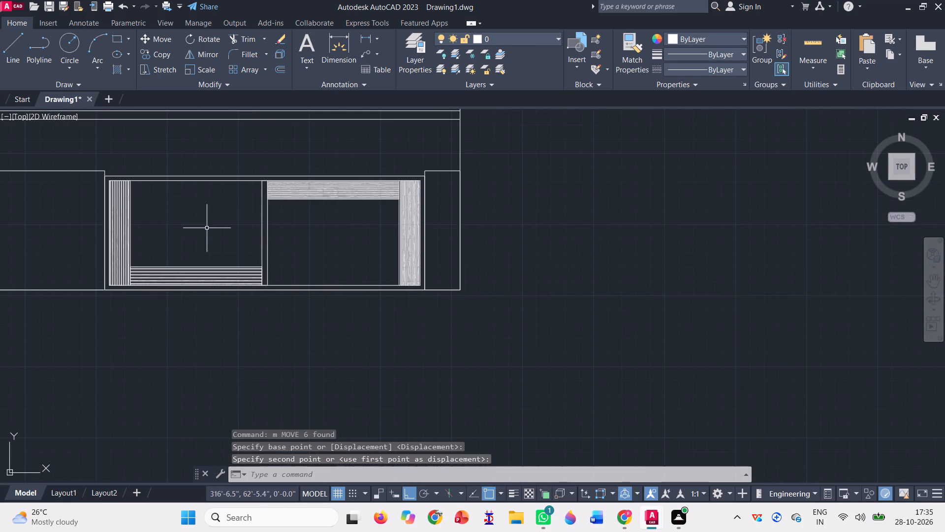
scroll(353, 189, up, 1)
scroll(508, 219, up, 2)
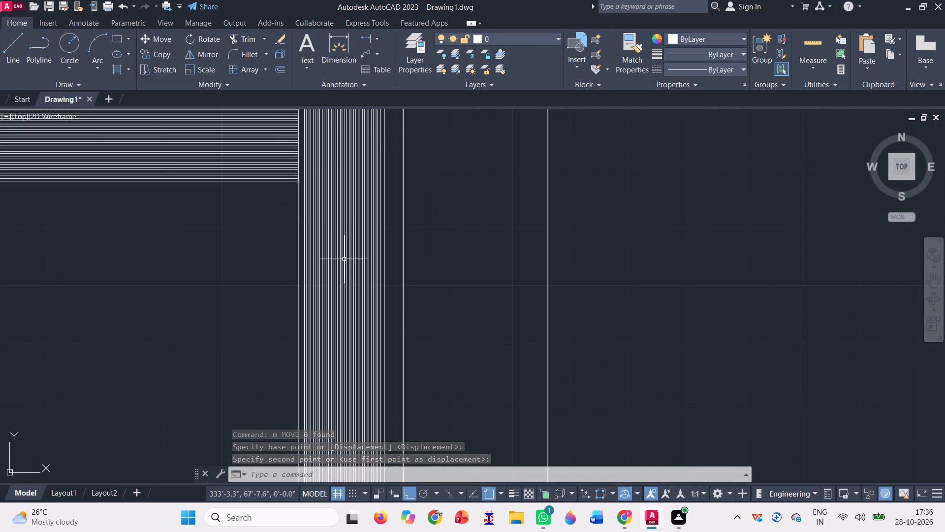
scroll(344, 259, down, 1)
scroll(332, 141, up, 3)
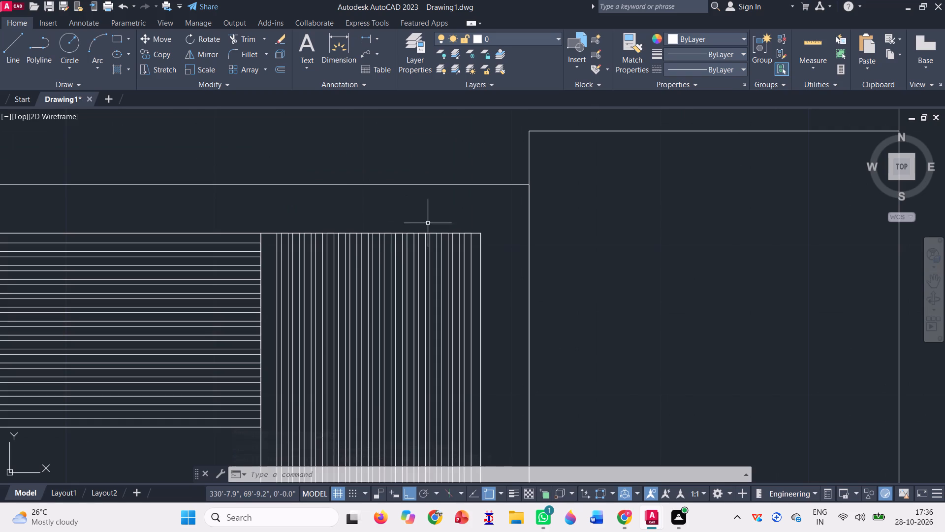
scroll(428, 223, up, 2)
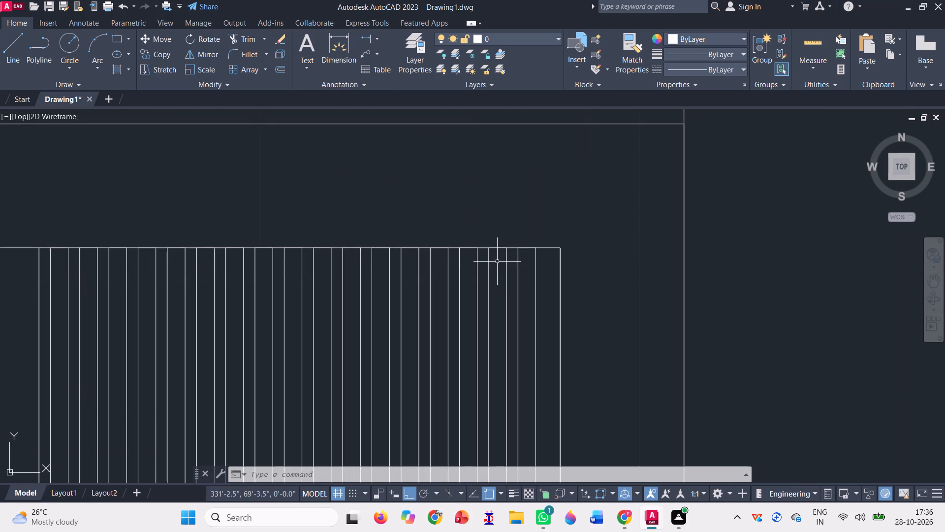
click(497, 262)
click(480, 259)
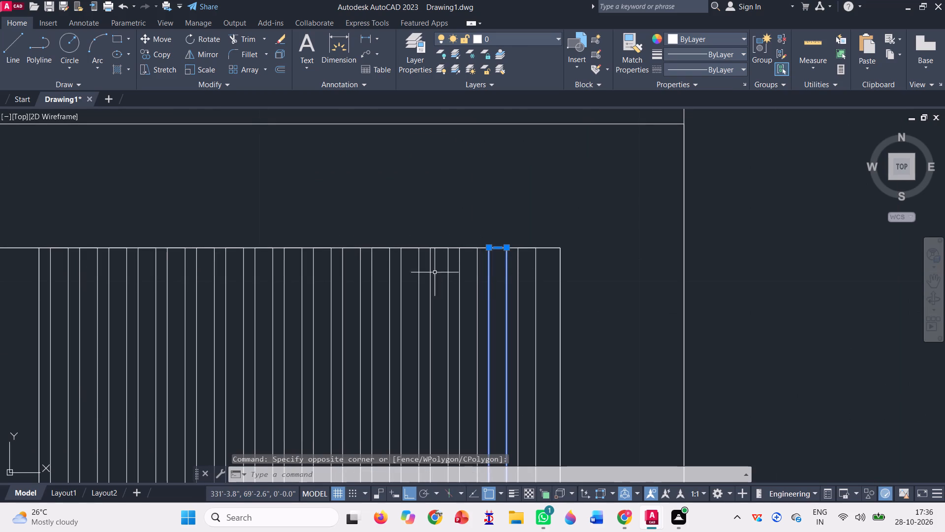
click(429, 268)
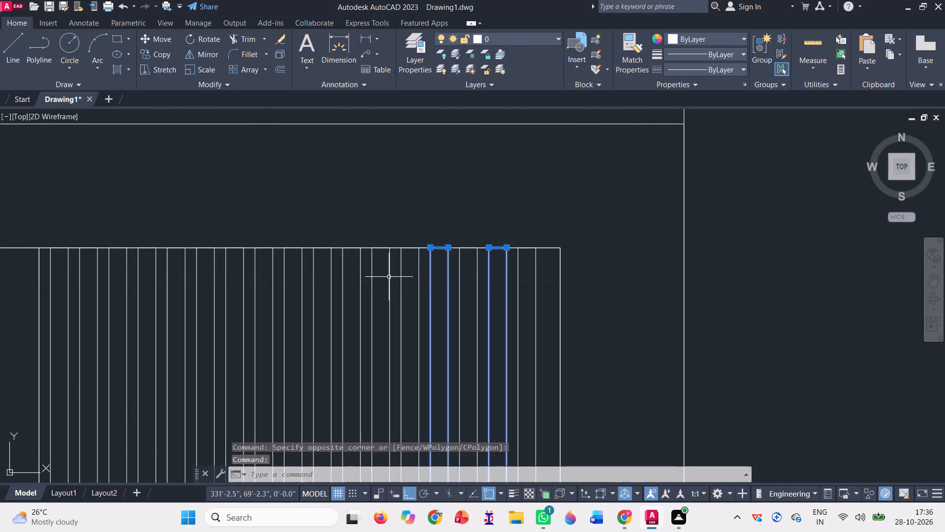
click(390, 276)
click(331, 273)
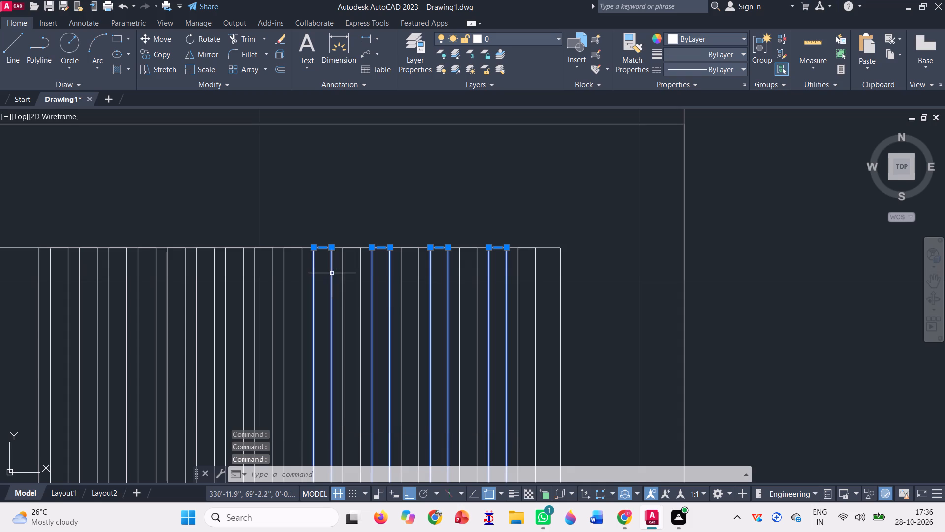
click(273, 280)
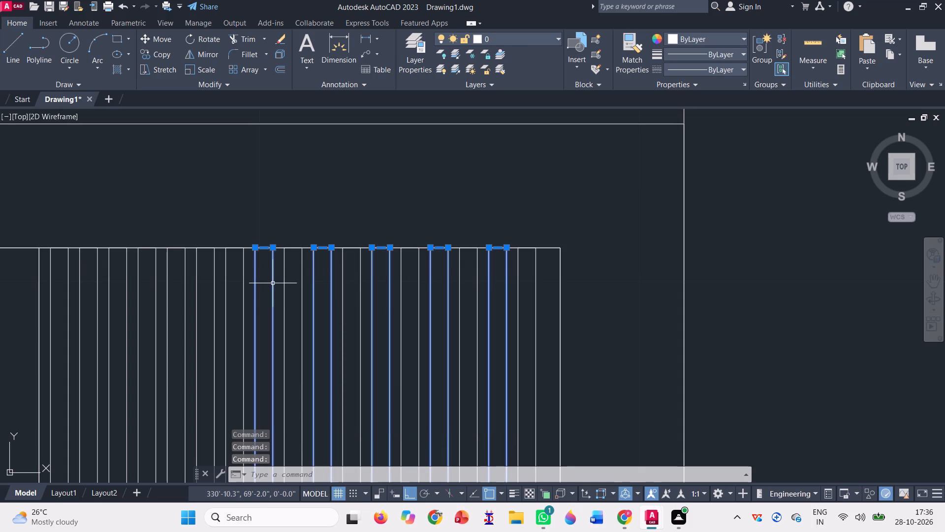
click(214, 290)
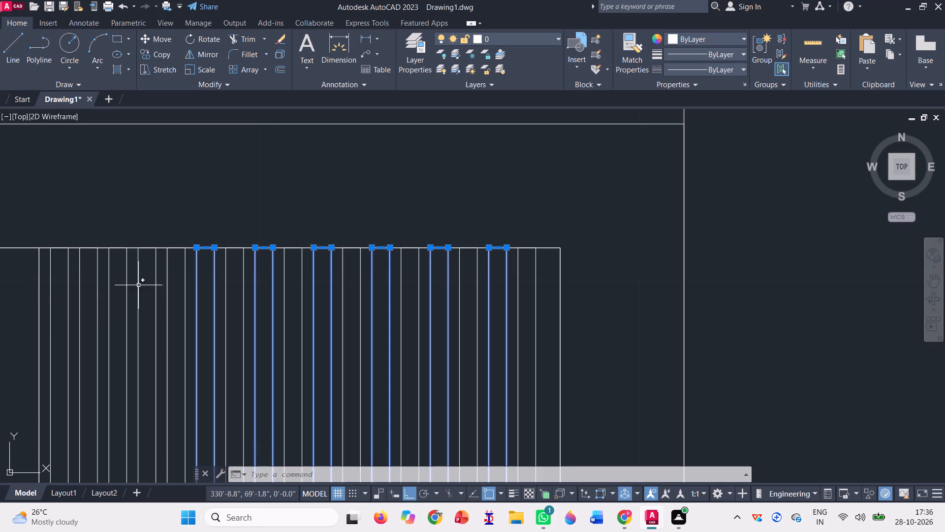
click(157, 288)
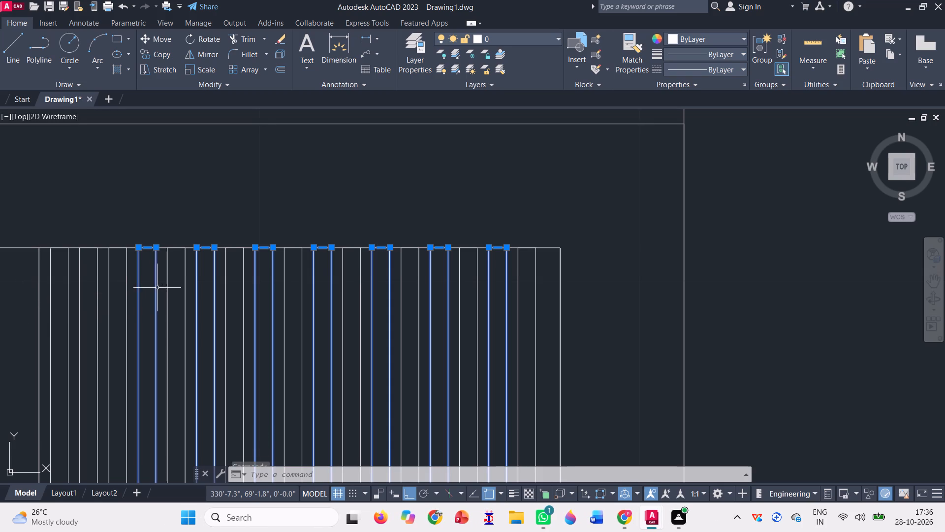
click(95, 286)
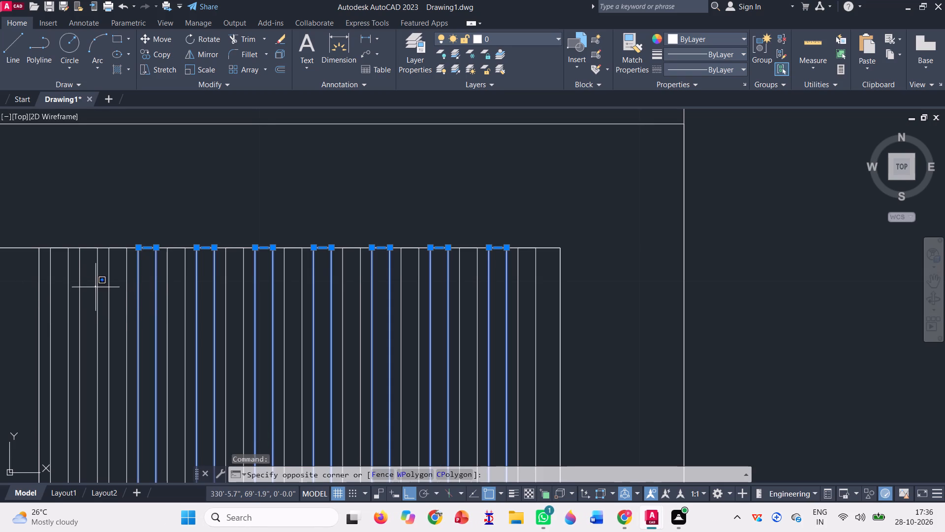
click(97, 293)
click(100, 297)
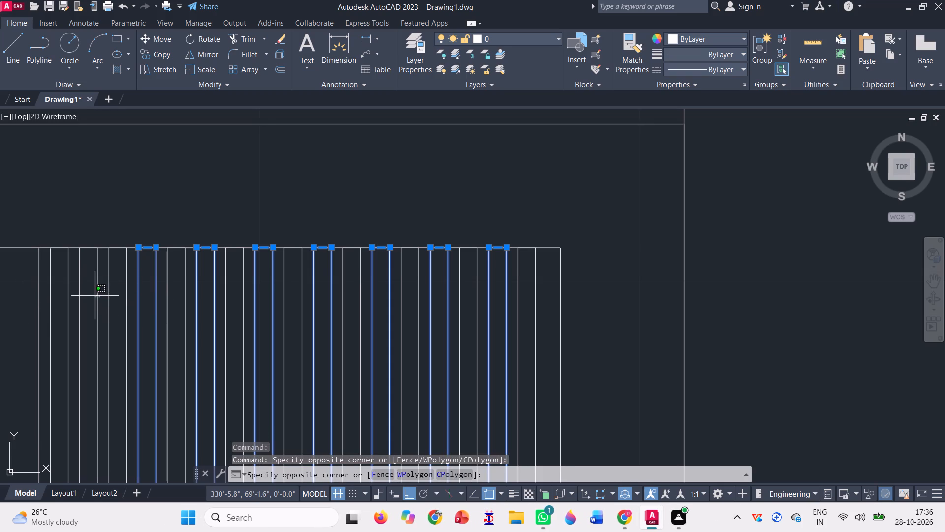
click(94, 294)
scroll(231, 282, down, 1)
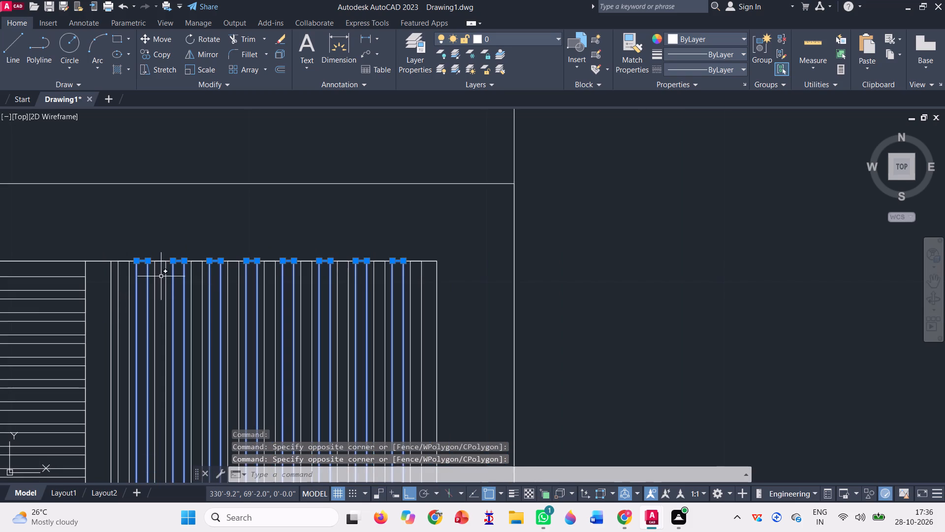
key(Delete)
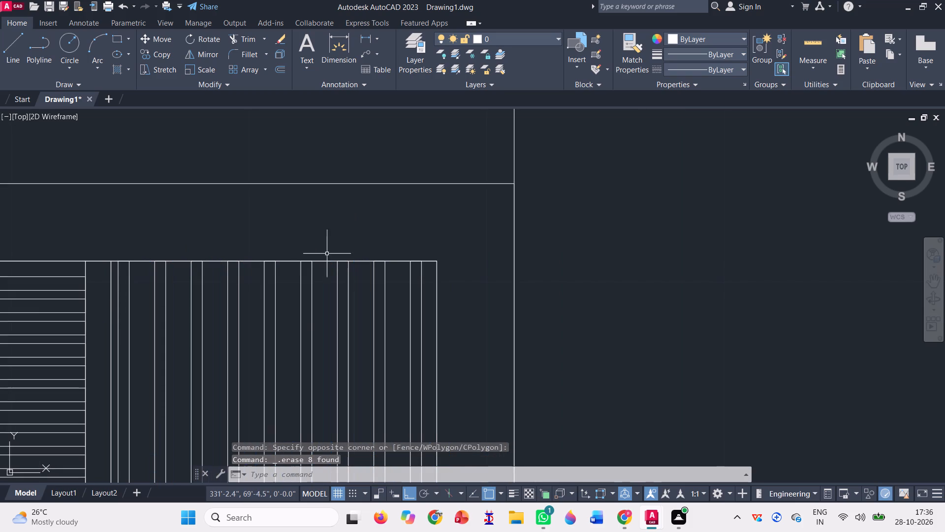
Erase the second, fourth, sixth, eighth, tenth and twelfth horizontal slats from the top of the right pane's top panel.
scroll(417, 279, down, 2)
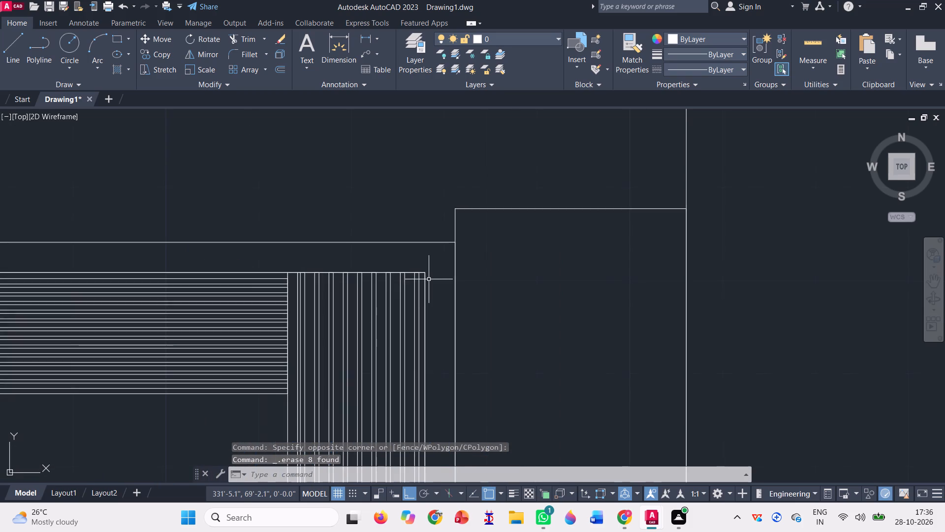
scroll(429, 279, down, 1)
scroll(366, 303, up, 2)
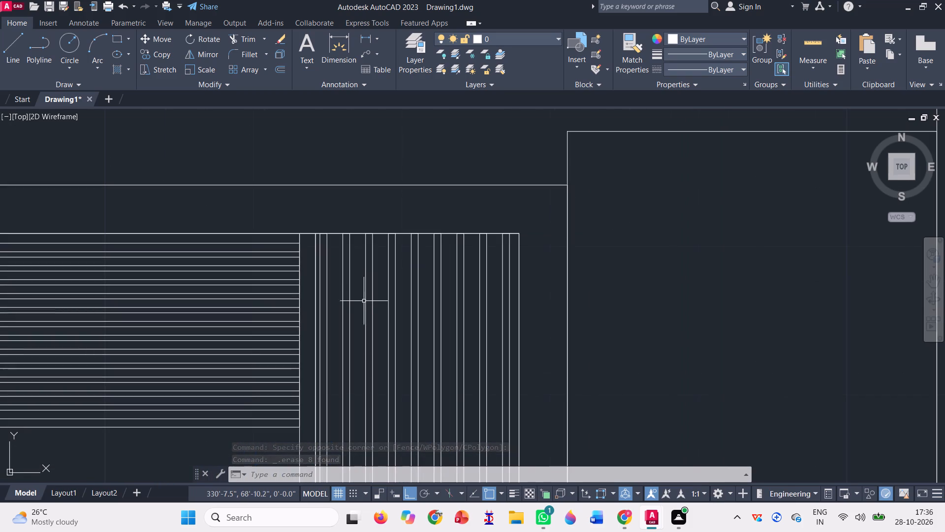
scroll(357, 291, up, 1)
scroll(359, 286, down, 3)
scroll(398, 269, down, 2)
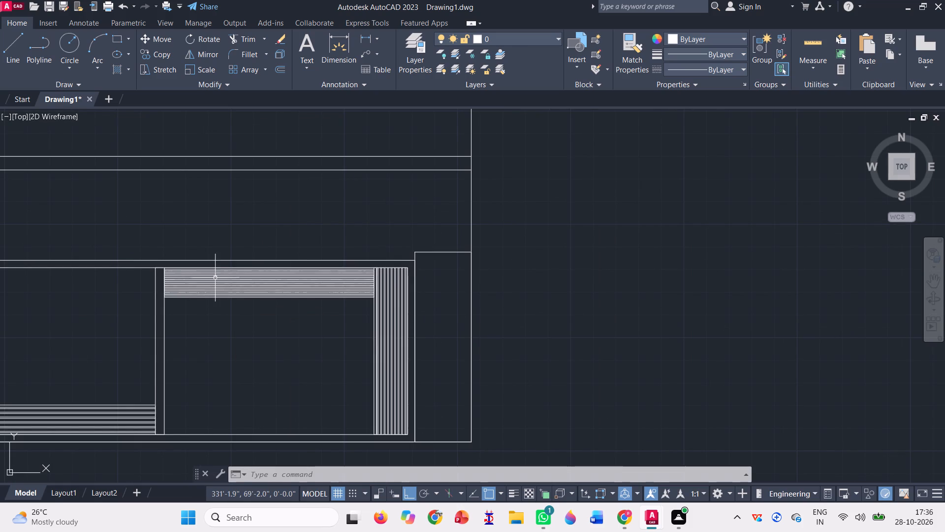
scroll(221, 269, up, 3)
scroll(353, 284, down, 1)
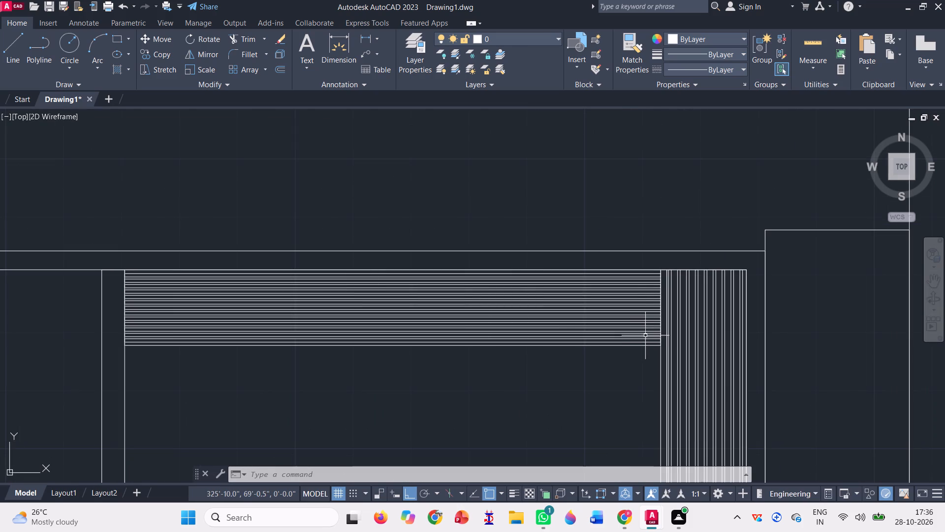
scroll(657, 290, up, 3)
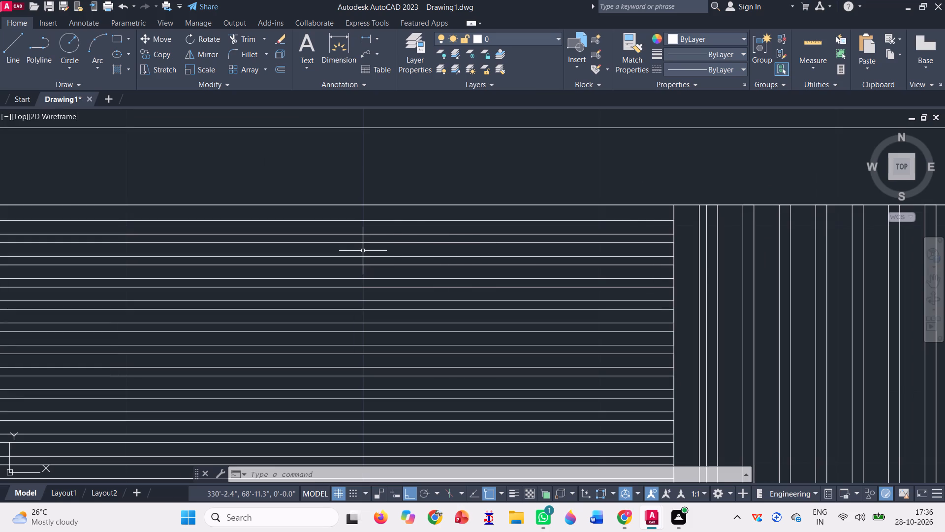
scroll(362, 251, down, 1)
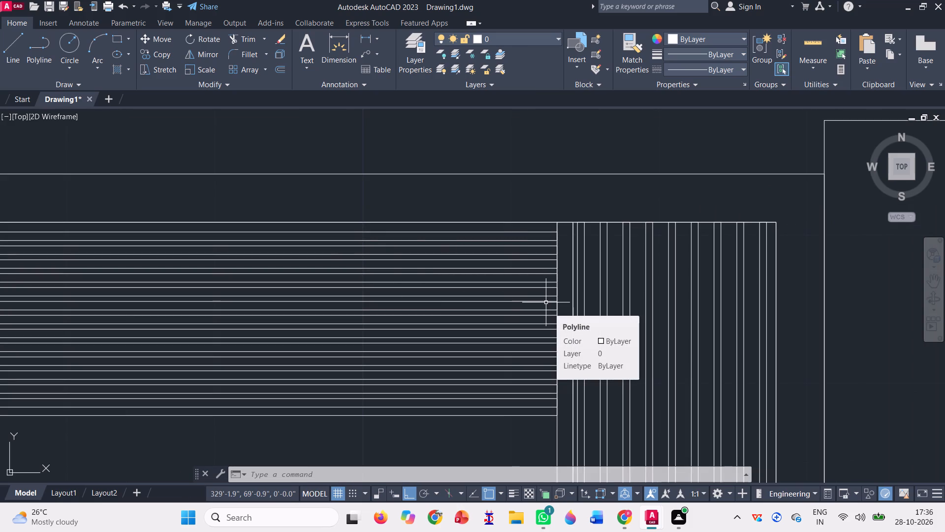
scroll(512, 239, up, 1)
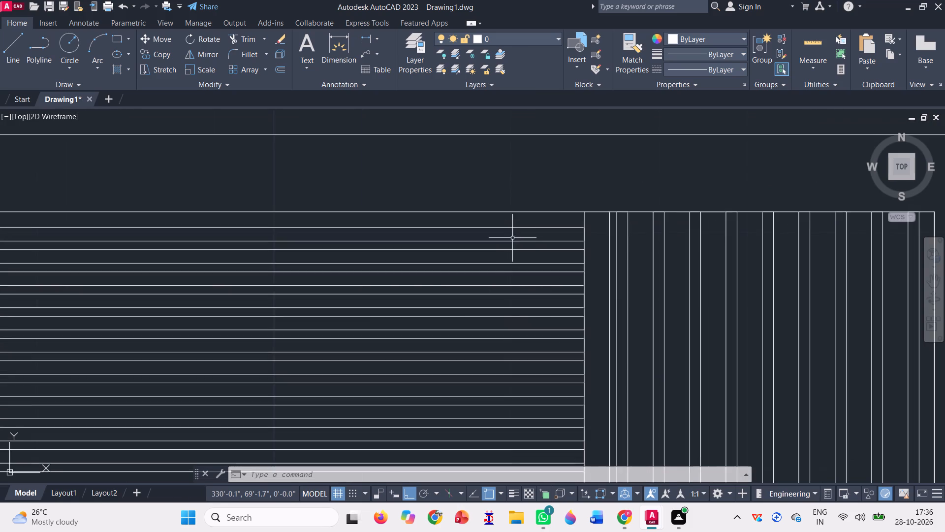
scroll(512, 238, up, 1)
click(511, 246)
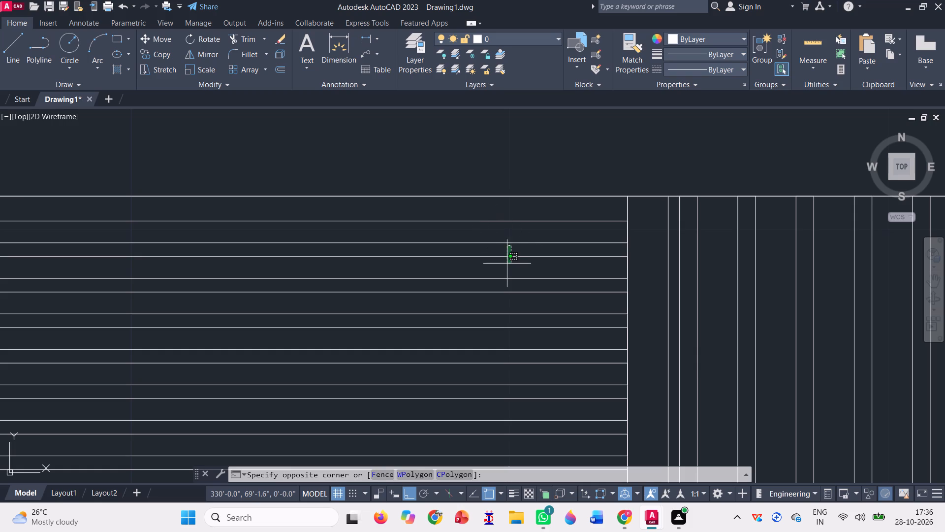
click(507, 266)
click(509, 324)
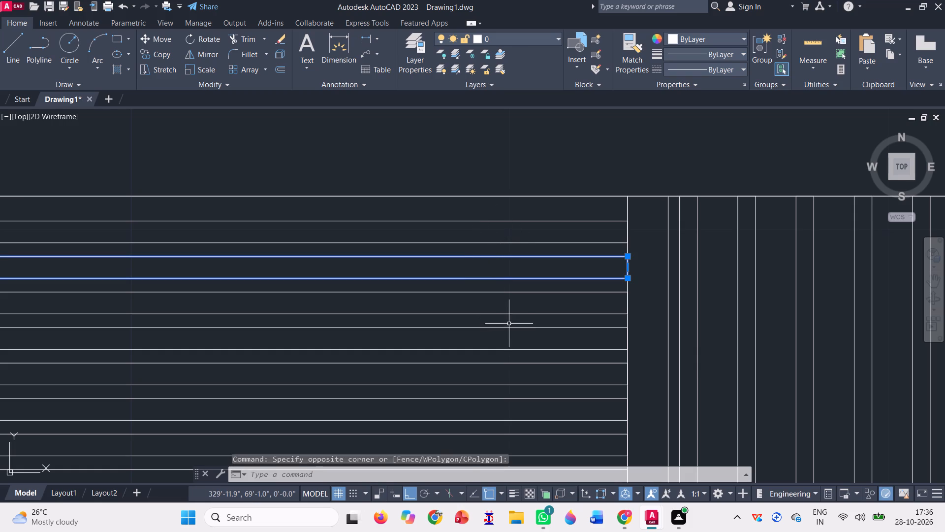
click(505, 343)
scroll(478, 303, down, 1)
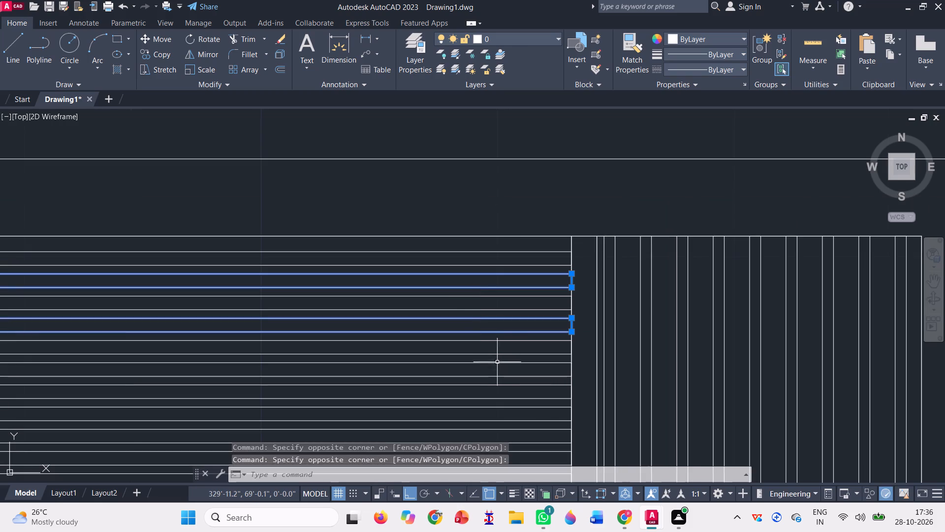
click(500, 365)
scroll(456, 280, down, 1)
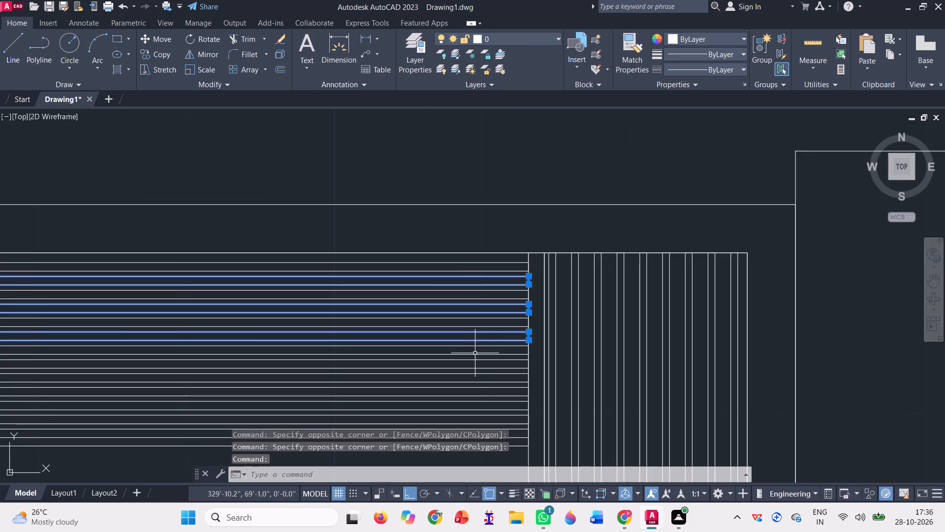
scroll(475, 353, up, 1)
click(473, 364)
scroll(473, 306, down, 1)
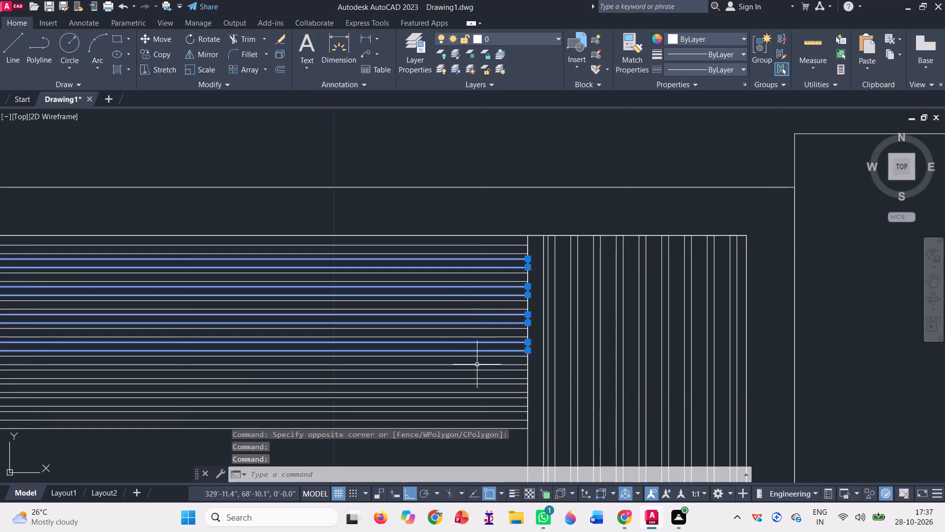
scroll(477, 377, up, 1)
click(464, 368)
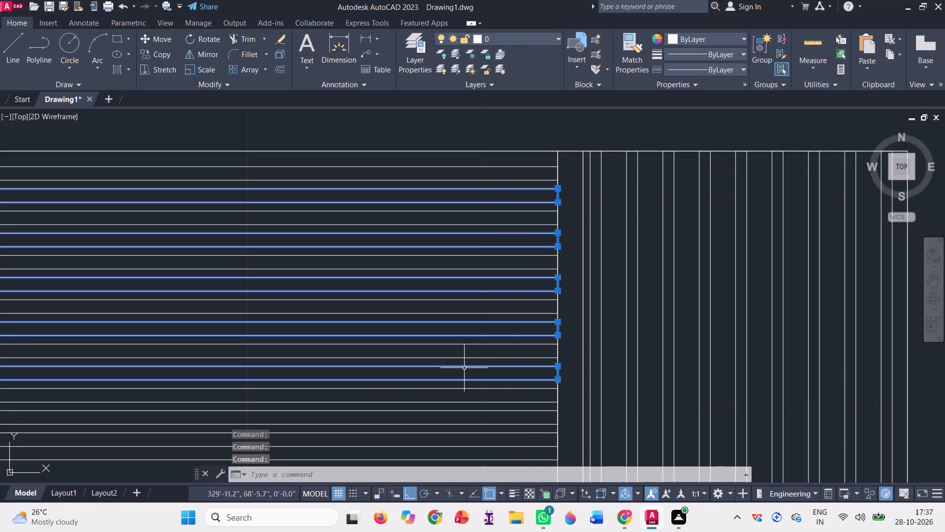
scroll(461, 368, down, 1)
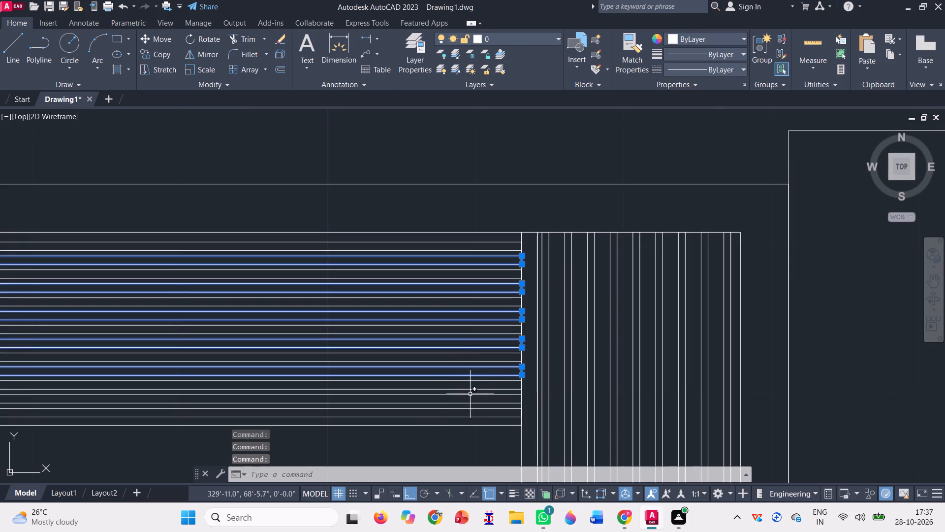
click(470, 394)
scroll(470, 410, up, 2)
scroll(410, 388, down, 3)
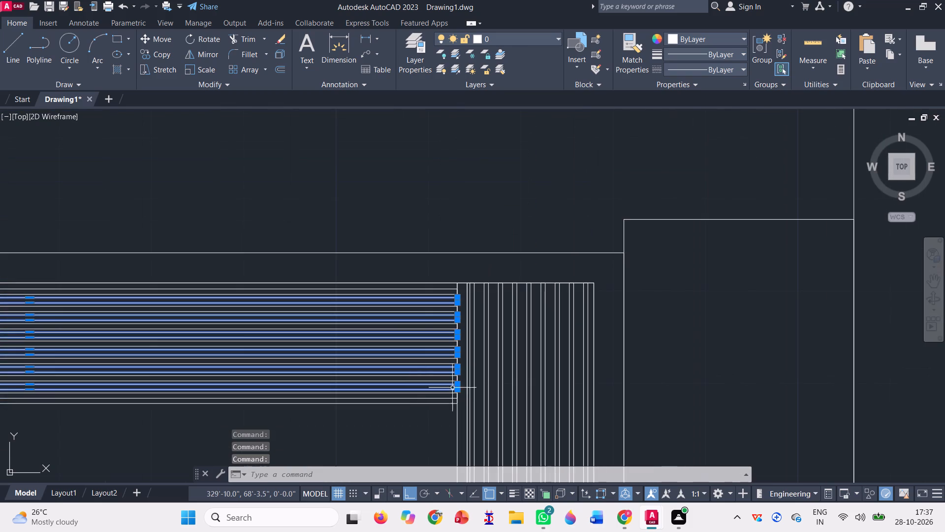
key(Delete)
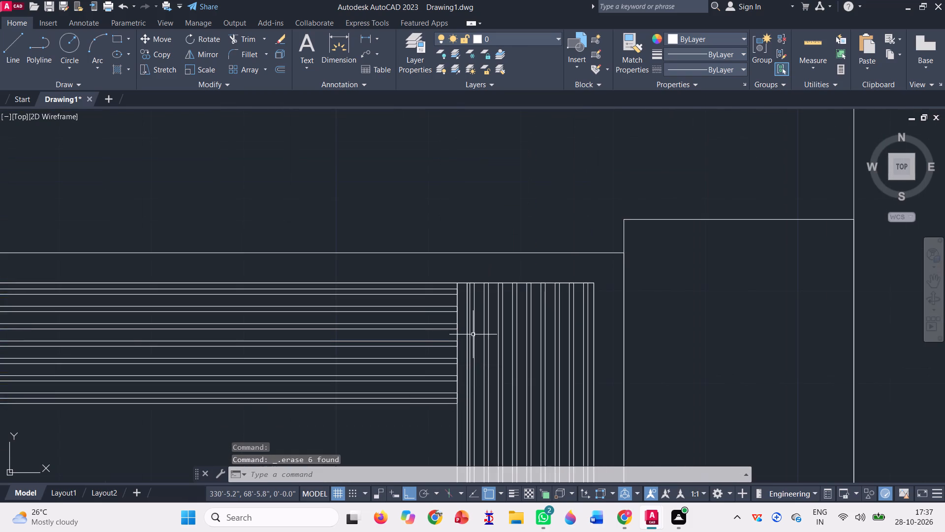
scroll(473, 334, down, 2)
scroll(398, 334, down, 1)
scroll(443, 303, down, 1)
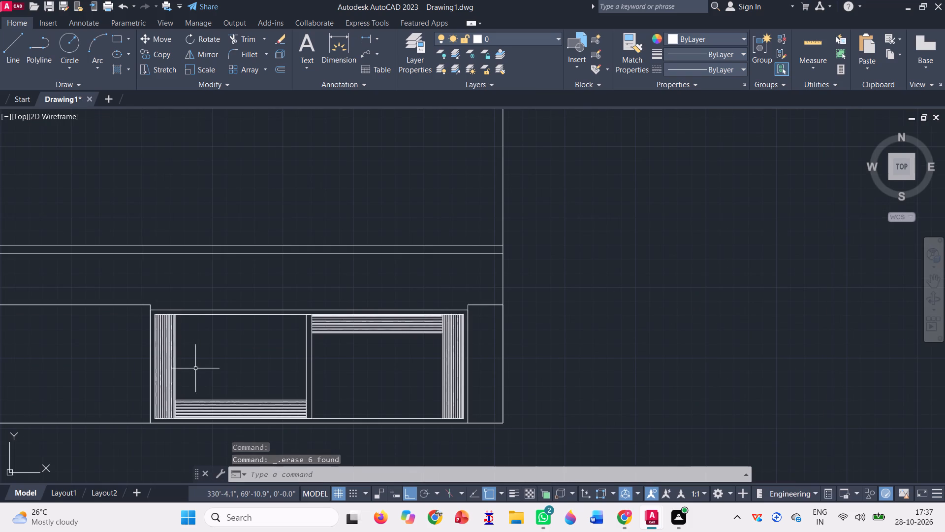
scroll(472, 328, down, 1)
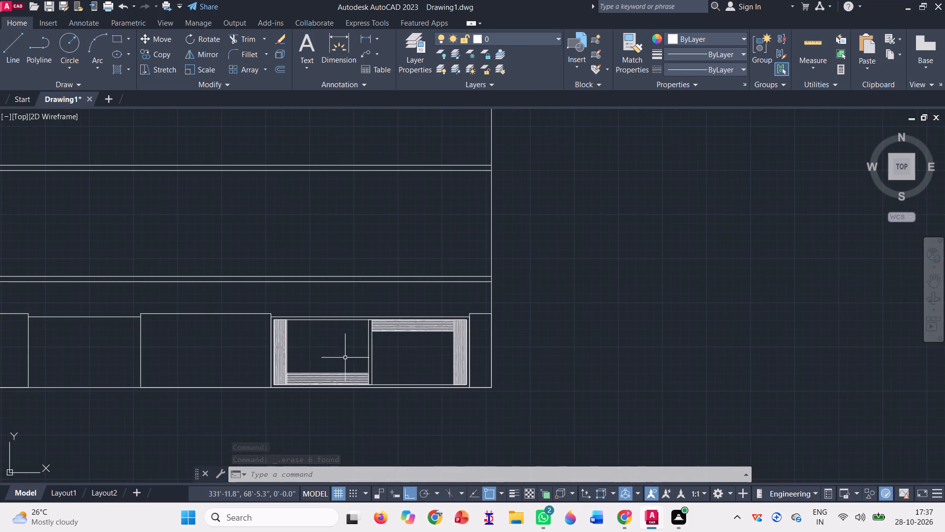
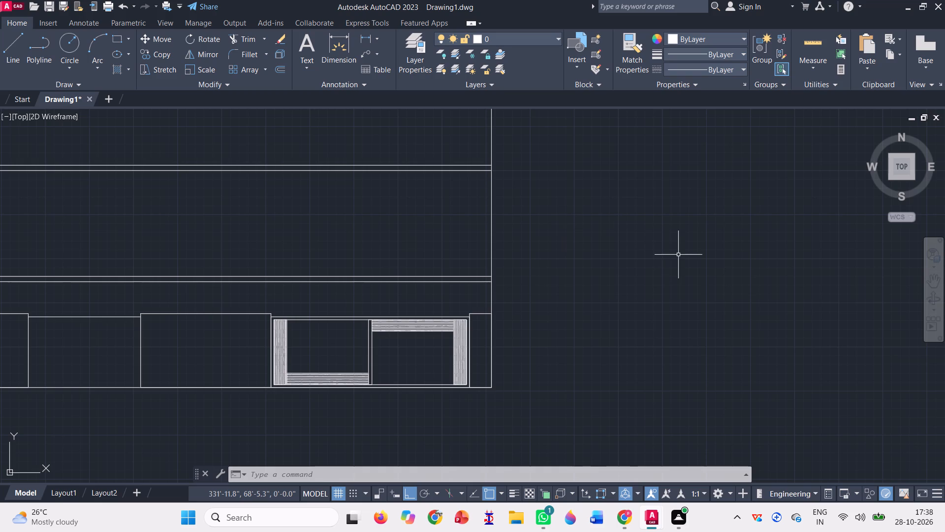
Erase the slab line pair just above the lowest storey's openings.
scroll(679, 255, down, 1)
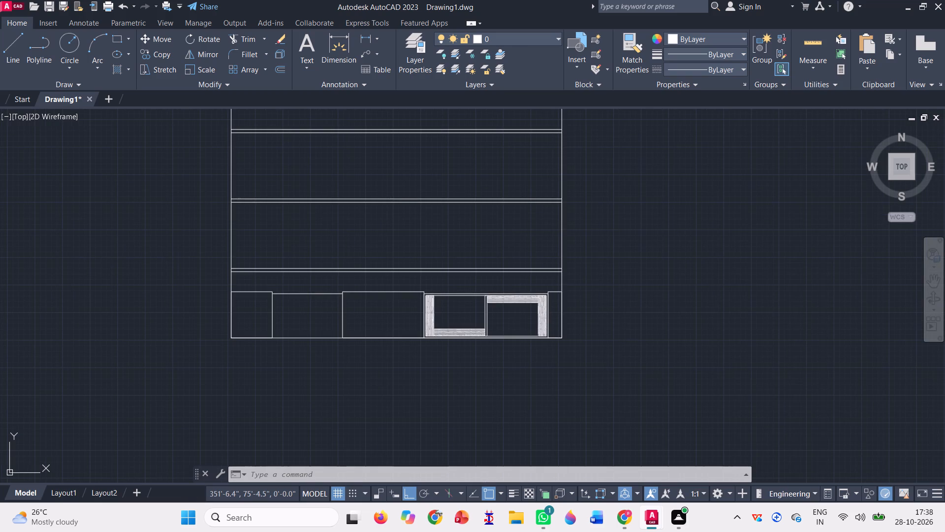
scroll(230, 350, up, 1)
scroll(443, 291, up, 1)
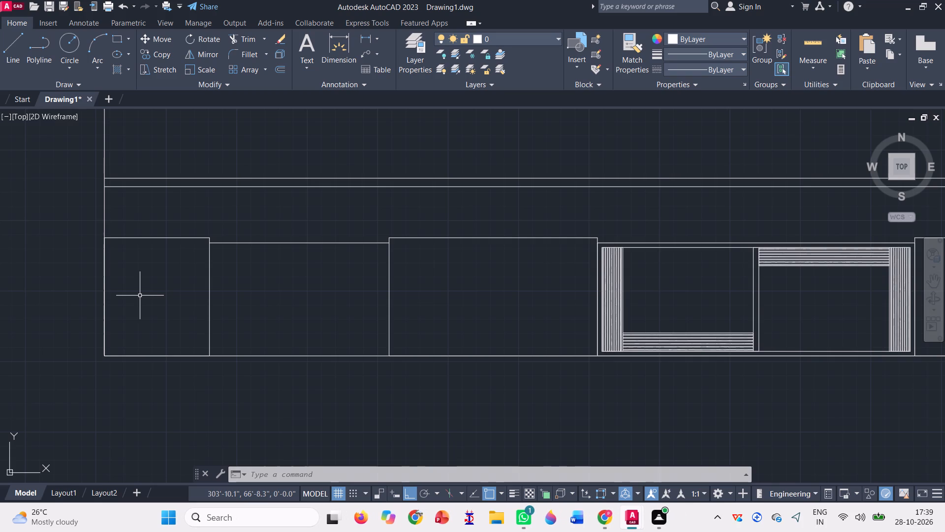
scroll(138, 295, down, 1)
scroll(124, 351, down, 1)
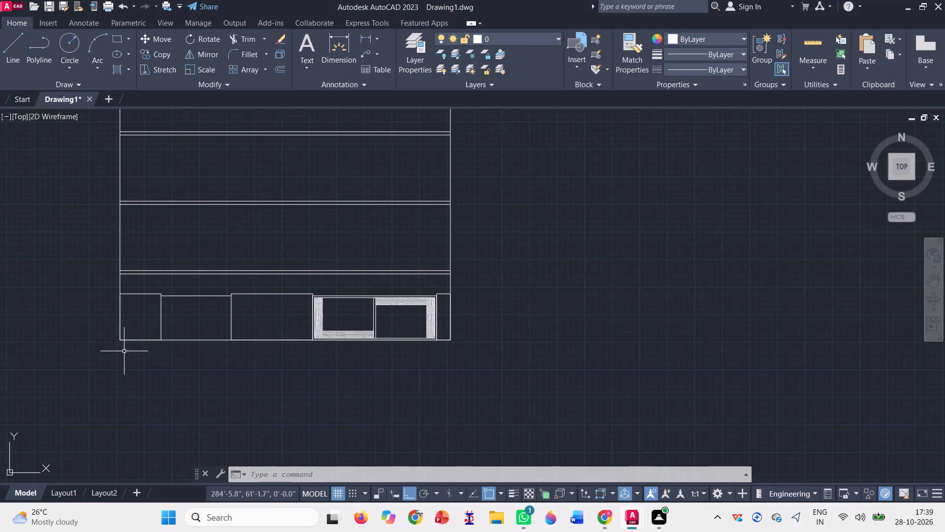
click(240, 282)
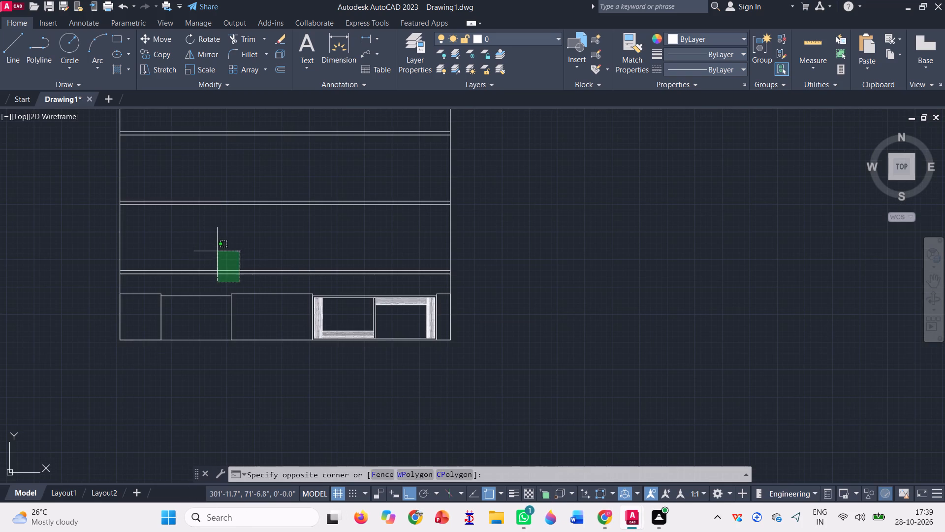
click(215, 249)
key(Delete)
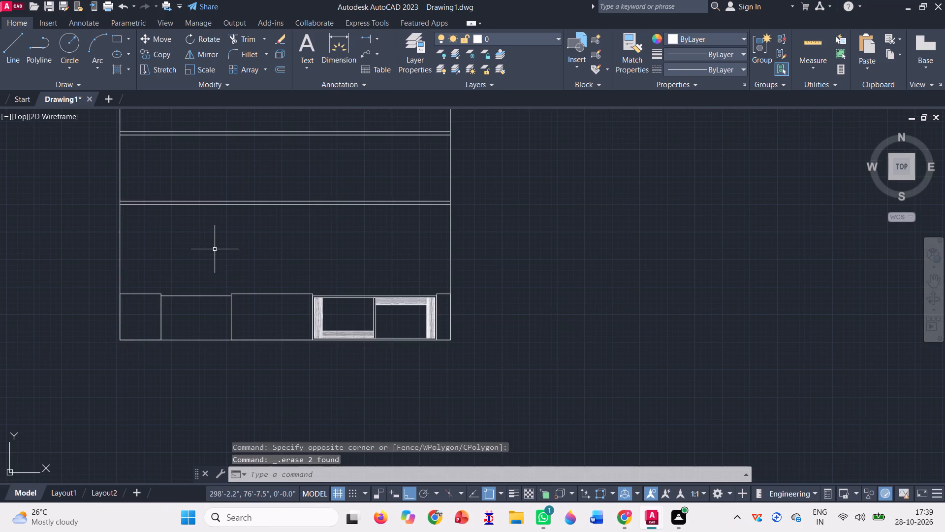
Draw a tall rectangle from the framed opening's top edge up past the two slab line pairs above, ending inside the top storey.
click(121, 39)
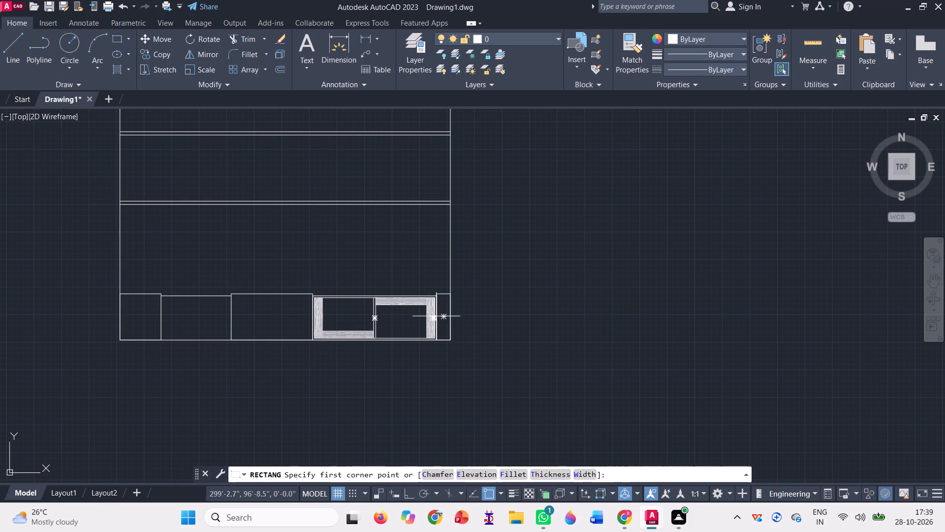
scroll(410, 285, up, 3)
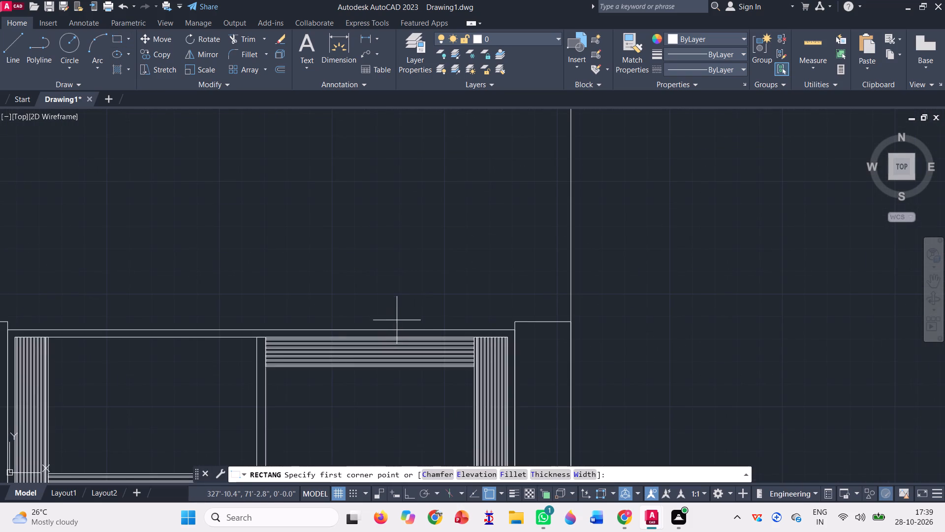
click(432, 329)
scroll(417, 362, down, 3)
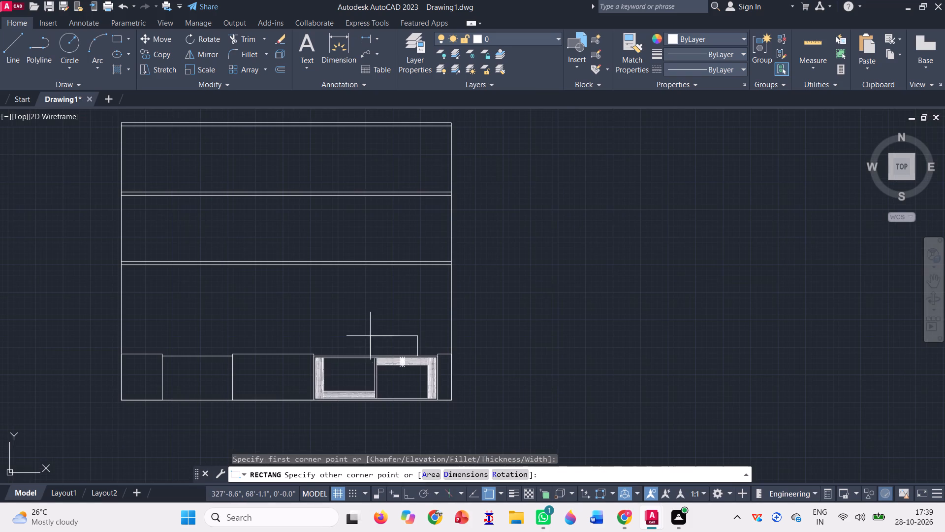
scroll(342, 220, down, 1)
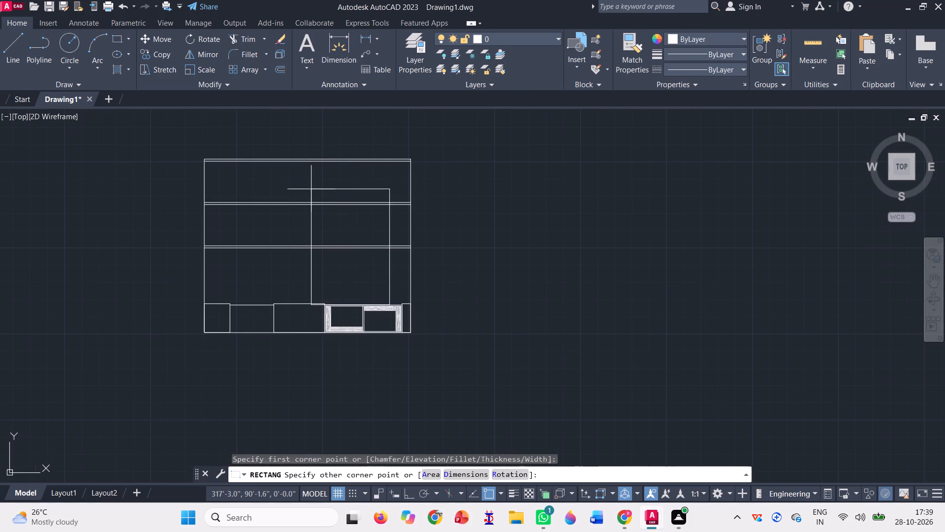
scroll(315, 194, up, 1)
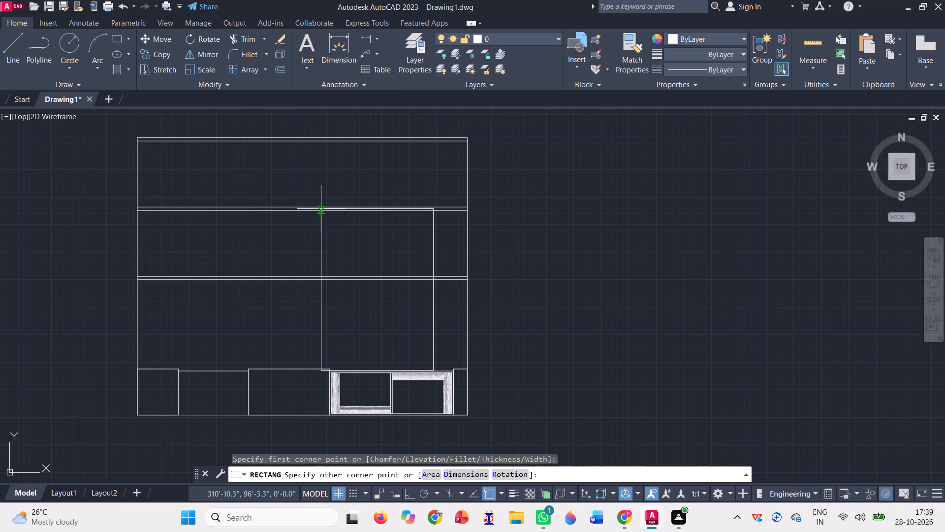
scroll(321, 209, up, 1)
scroll(320, 202, down, 2)
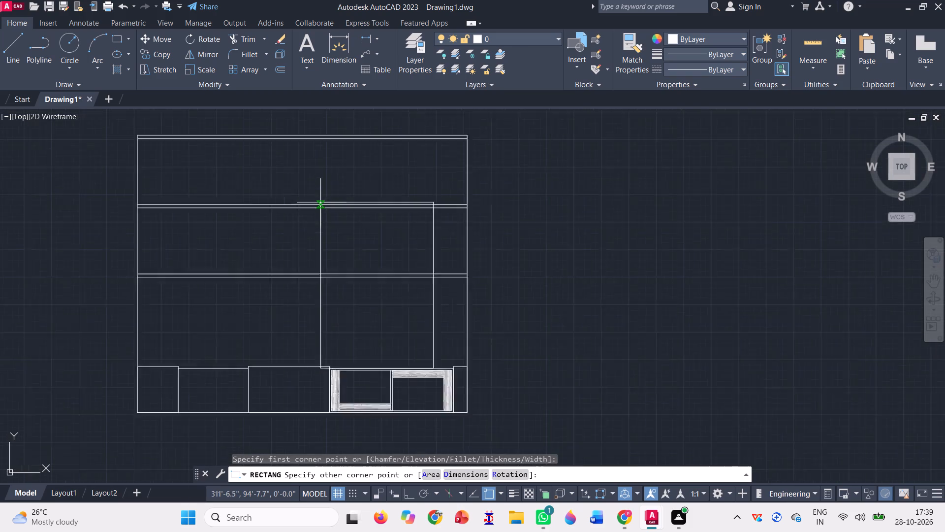
click(323, 194)
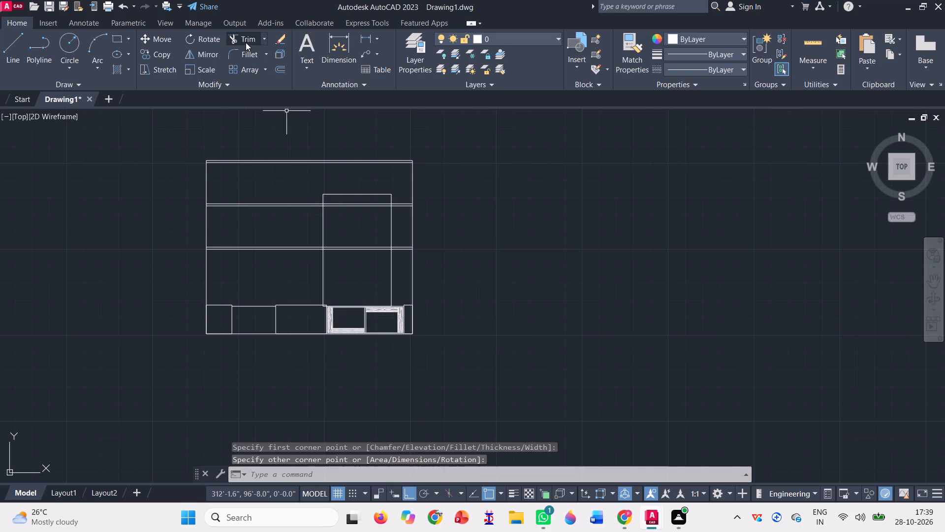
Trim the tall rectangle's lower-left corner where it drops below the top line of the adjoining ground-floor block.
click(246, 42)
scroll(315, 296, up, 2)
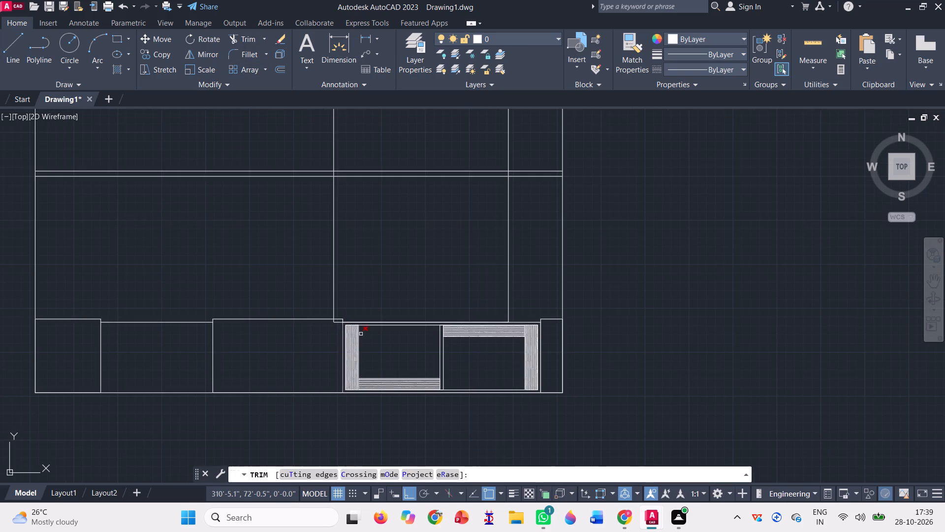
scroll(364, 334, up, 3)
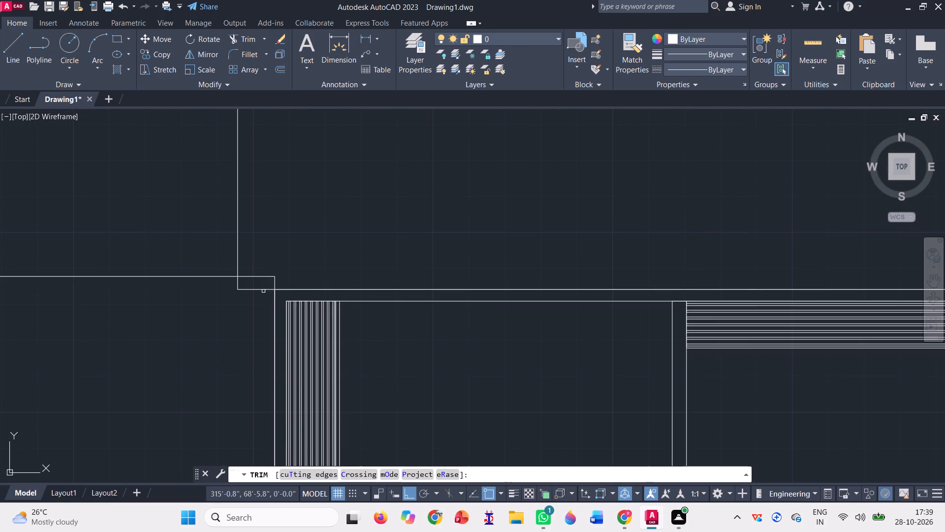
click(263, 290)
click(238, 283)
scroll(241, 290, down, 2)
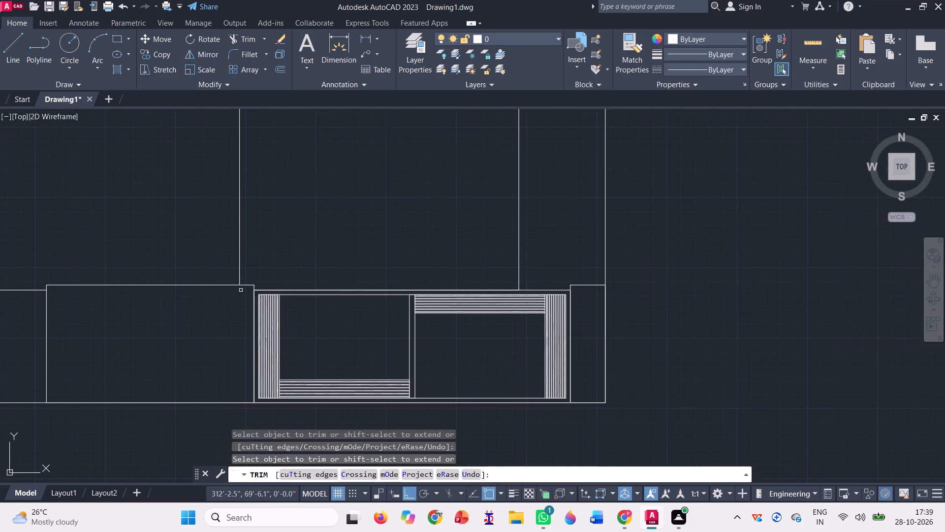
scroll(241, 290, down, 1)
scroll(348, 298, down, 1)
scroll(468, 346, down, 1)
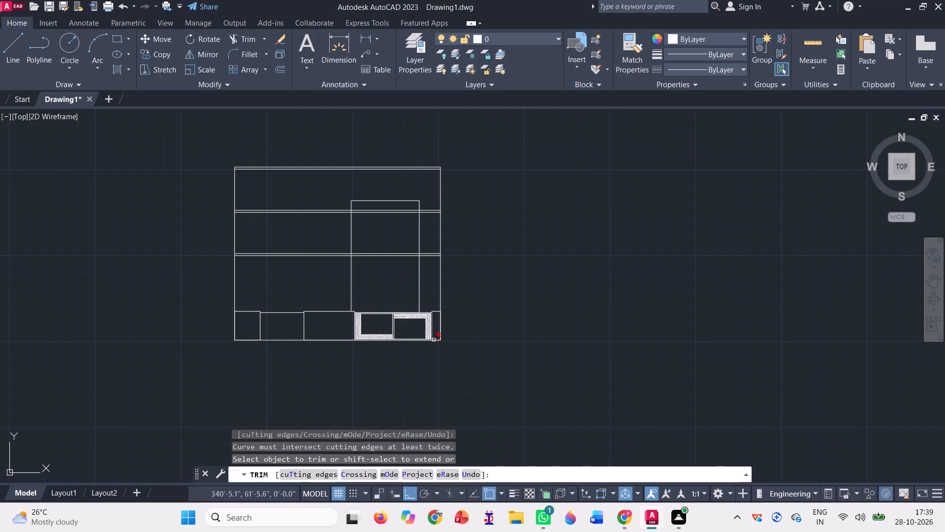
key(Escape)
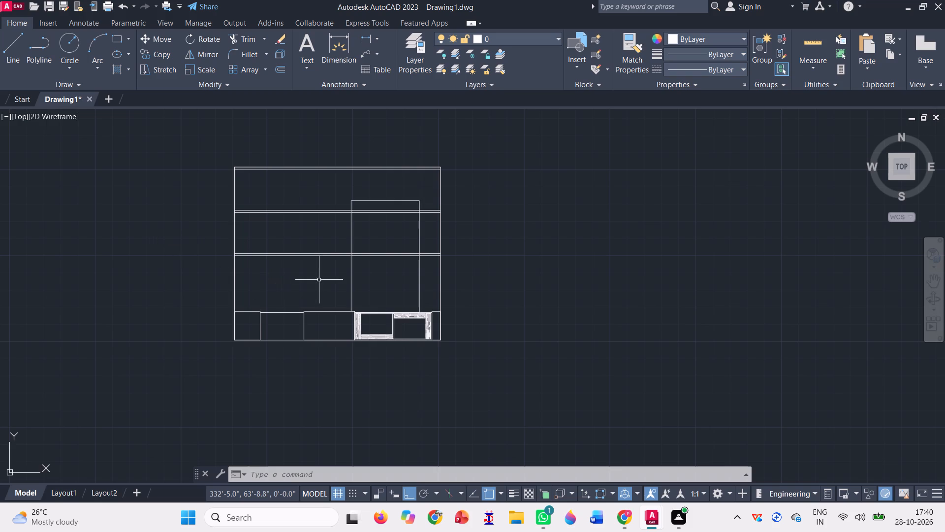
Draw a second rectangle from the upper-right corner of the block left of the framed opening to just above the first slab pair.
scroll(342, 256, up, 1)
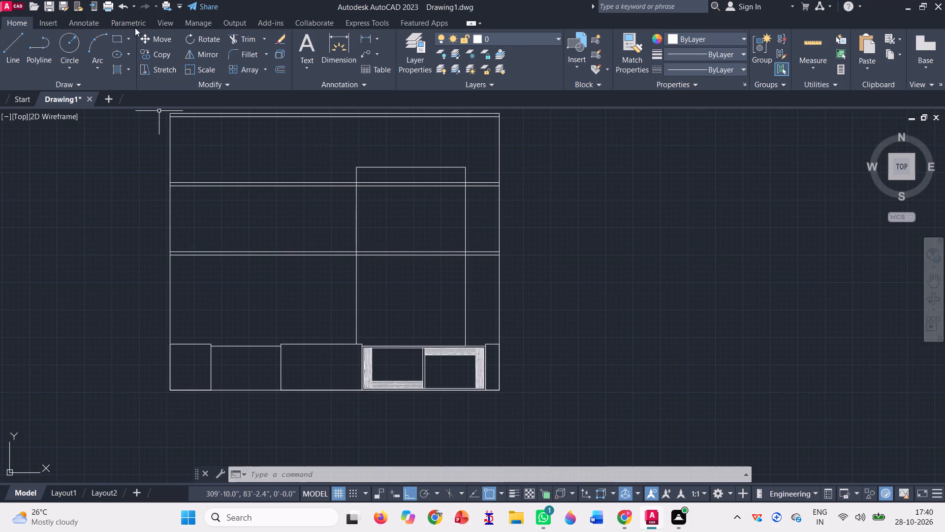
click(117, 37)
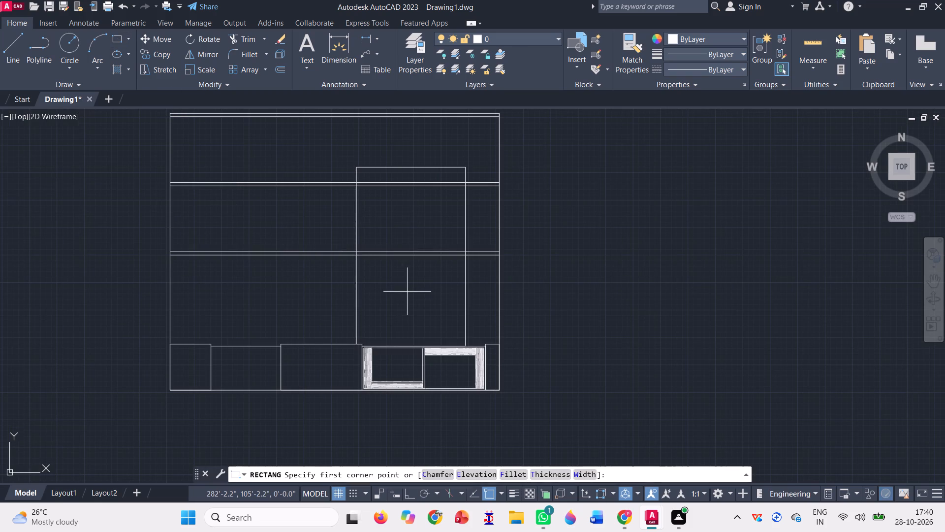
scroll(376, 325, up, 2)
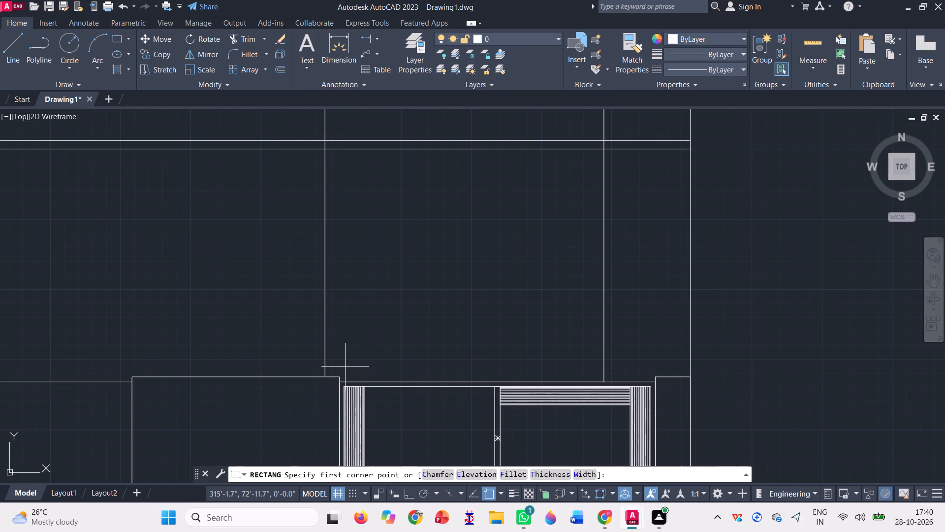
scroll(277, 361, down, 1)
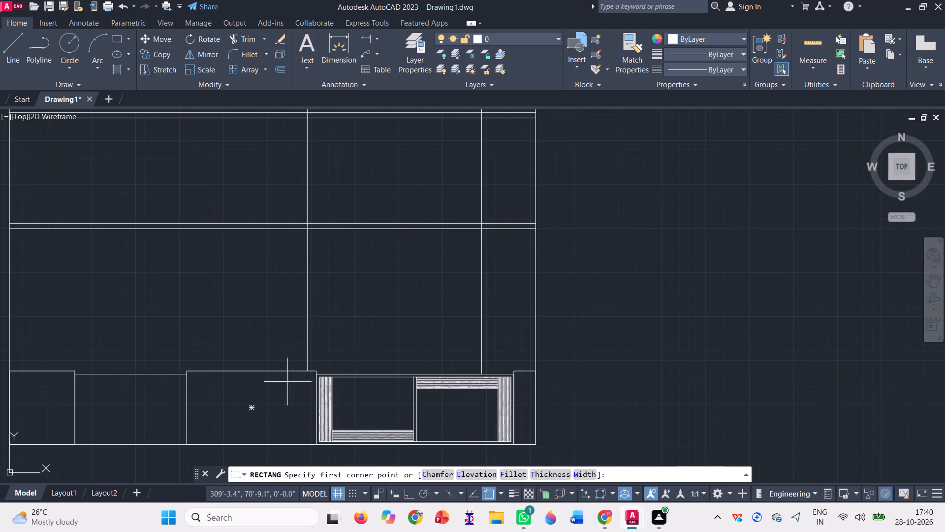
scroll(313, 366, up, 3)
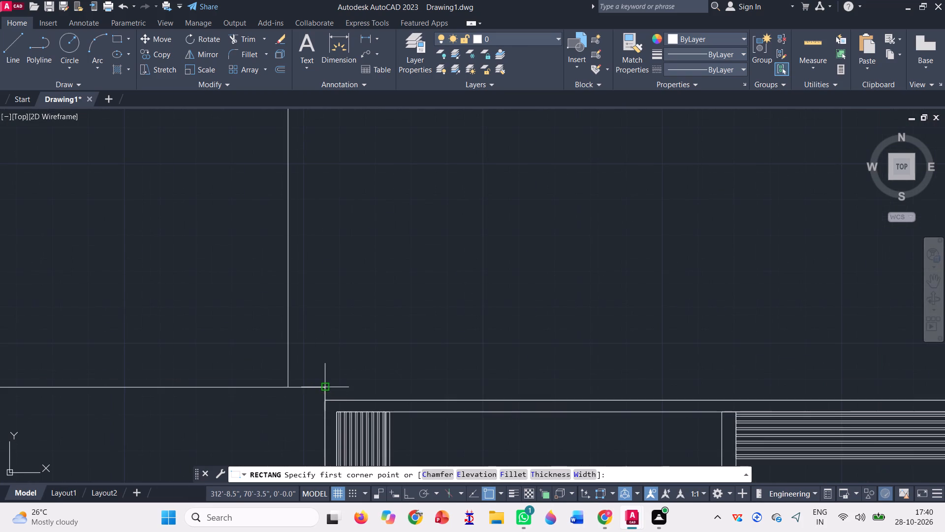
click(326, 388)
scroll(341, 400, down, 2)
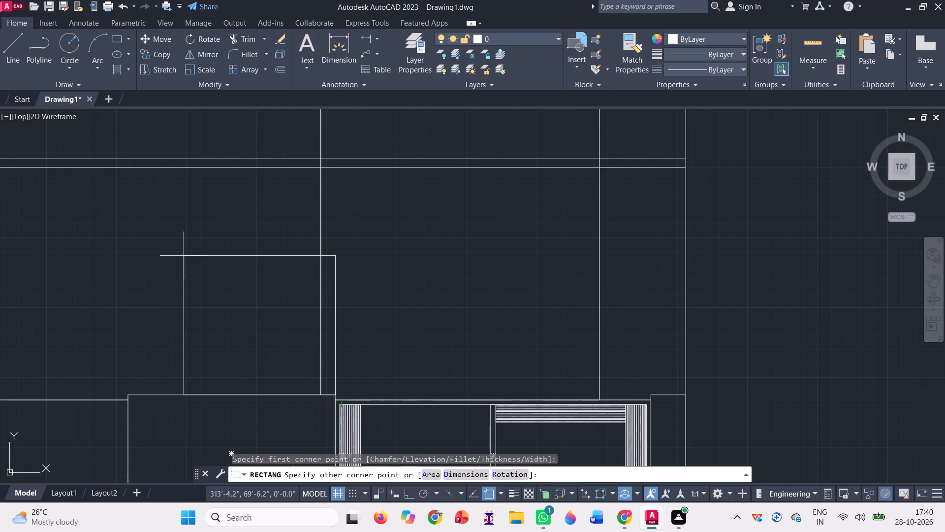
scroll(200, 260, down, 1)
scroll(171, 198, up, 1)
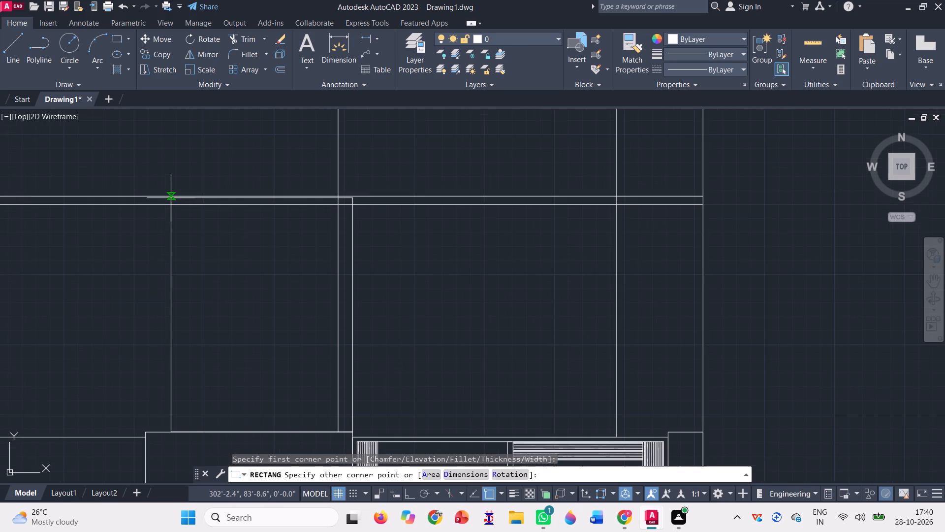
click(167, 186)
Offset the second rectangle inward through a point, placing its inner right edge almost on the tall rectangle's left edge.
scroll(257, 220, down, 1)
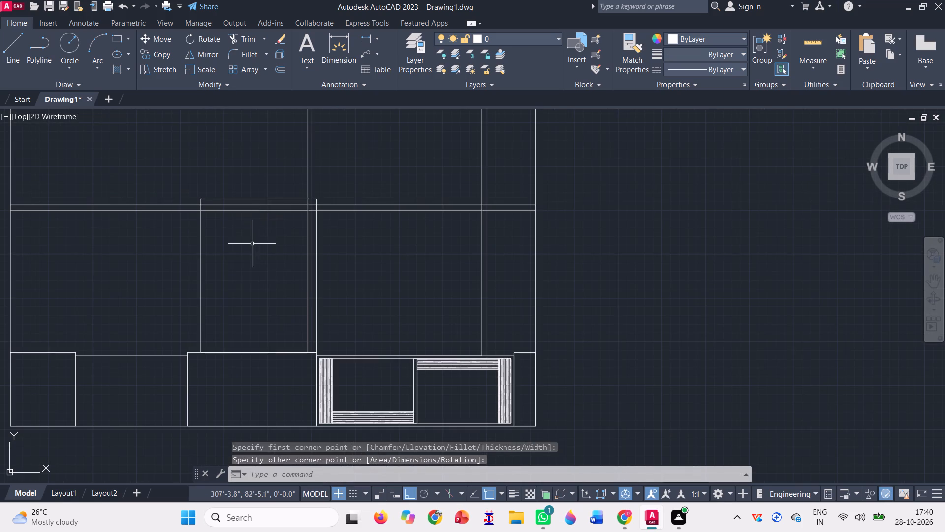
click(279, 71)
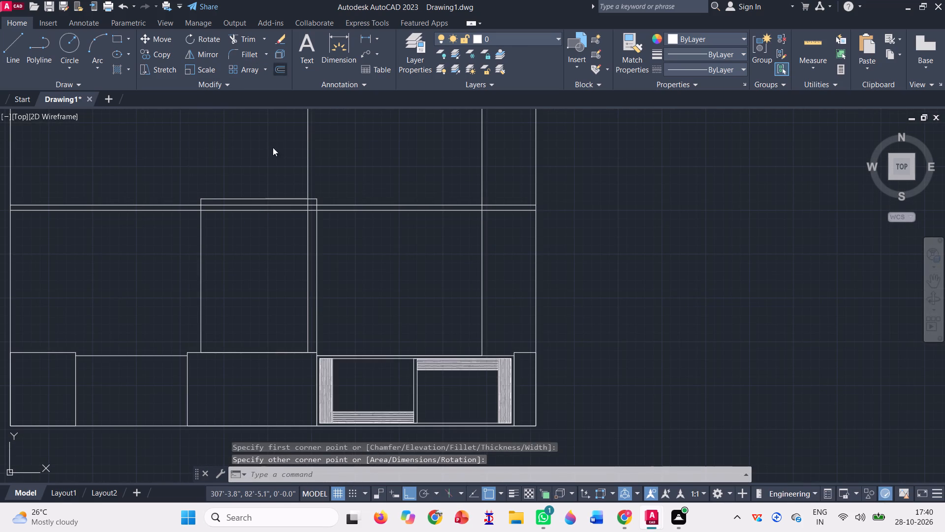
key(space)
click(201, 300)
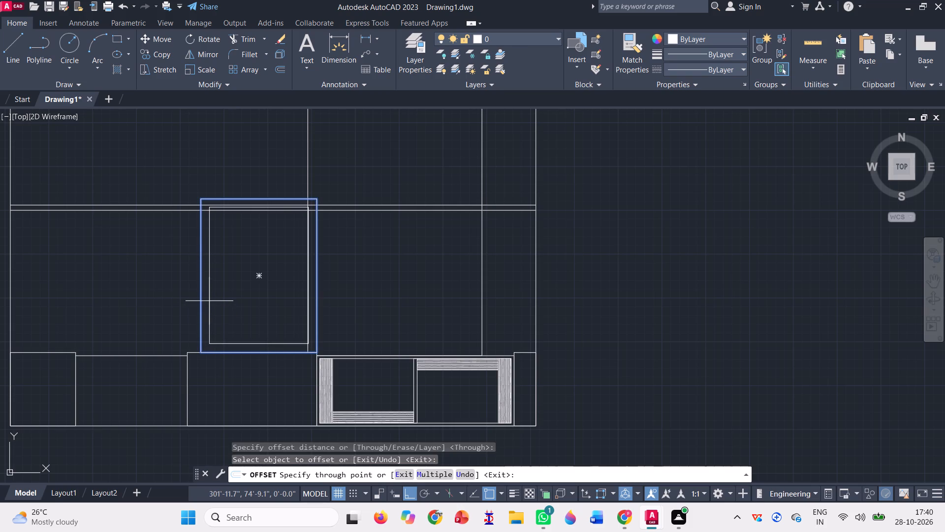
click(209, 301)
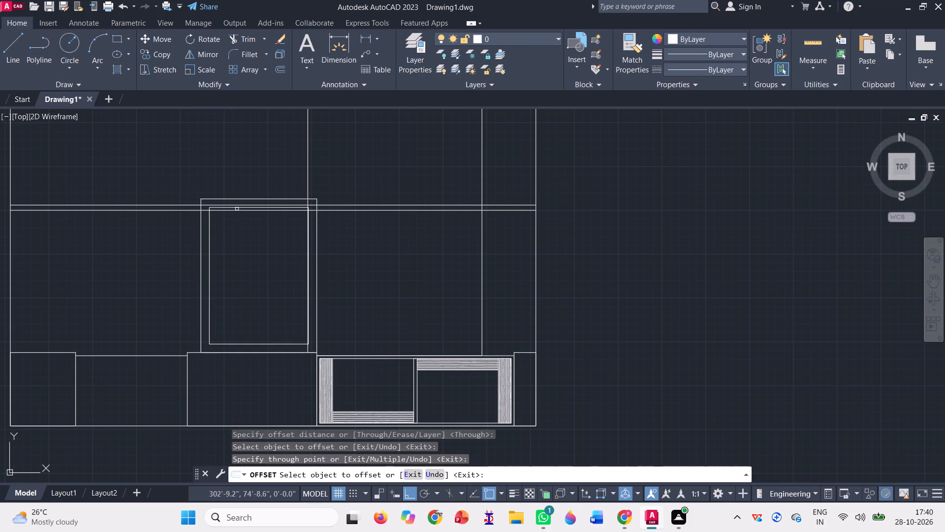
key(grave)
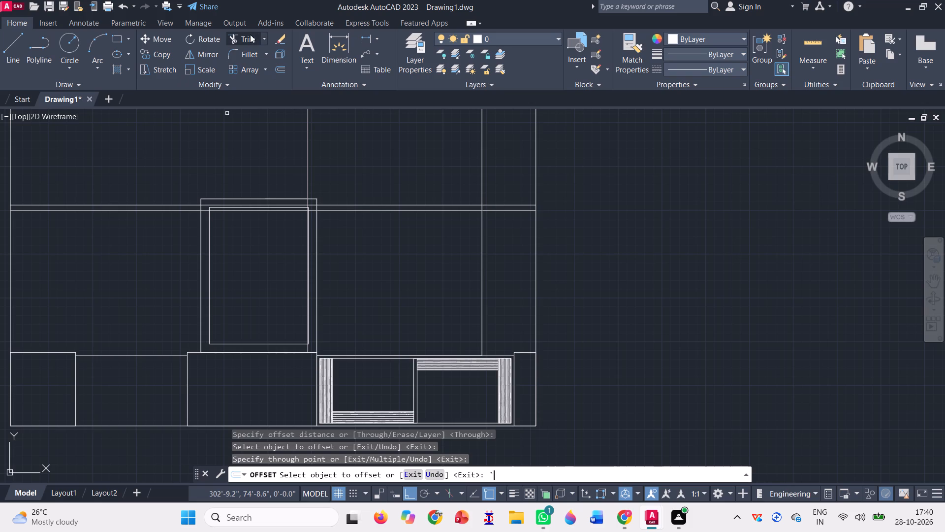
key(Escape)
Trim away the slab line segments crossing the second rectangle's frame band and its interior, up to the frame's outer edges.
click(250, 34)
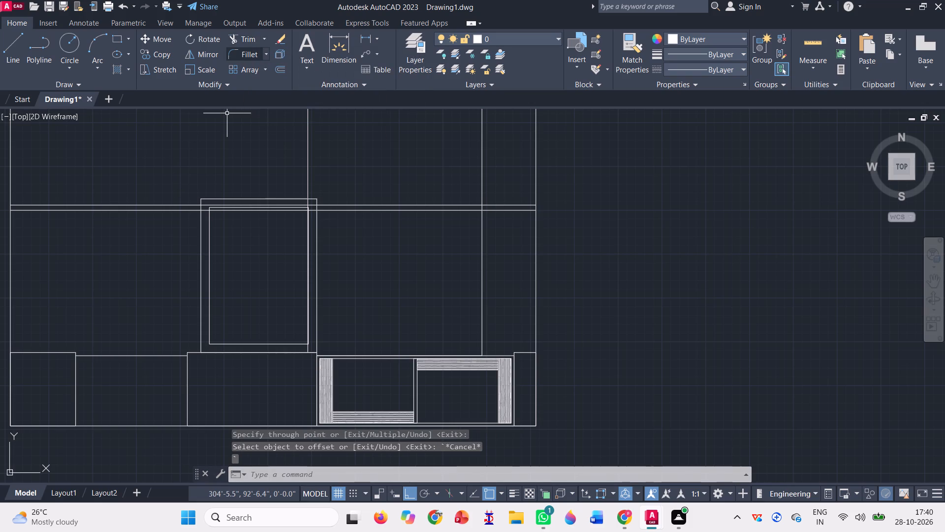
scroll(194, 192, up, 2)
click(245, 42)
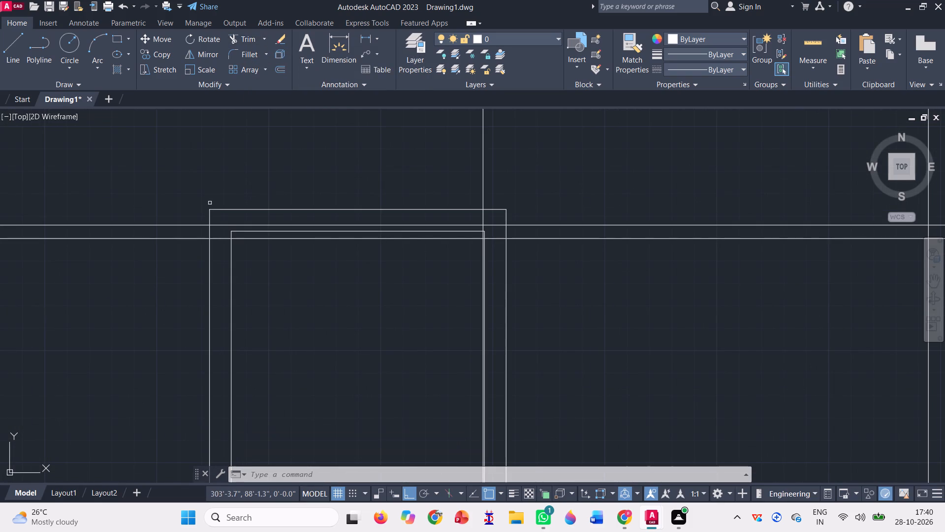
scroll(236, 231, up, 2)
click(207, 206)
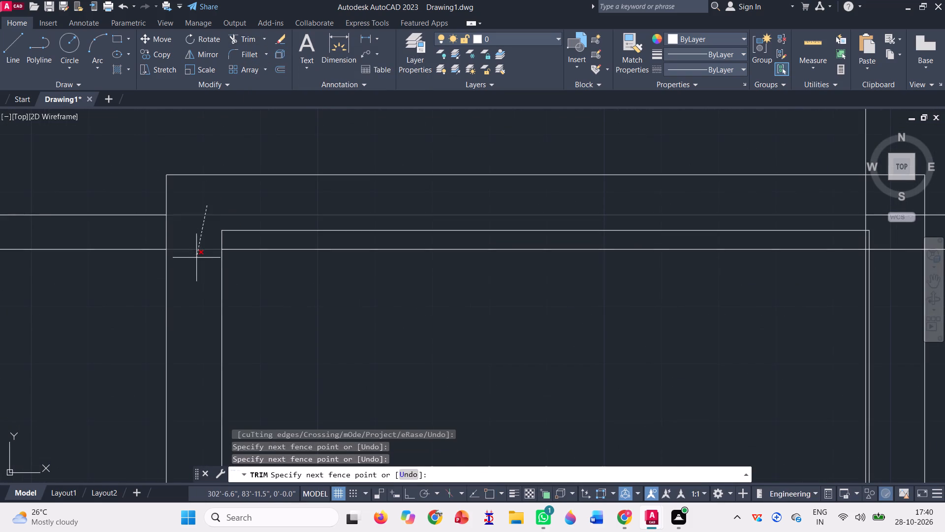
click(196, 258)
click(246, 243)
click(250, 261)
scroll(195, 239, down, 2)
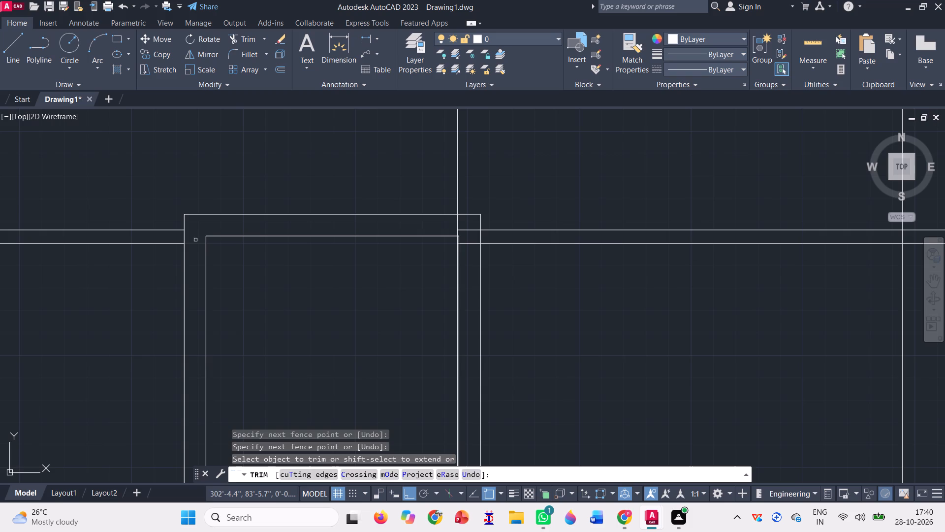
scroll(457, 228, up, 2)
click(475, 227)
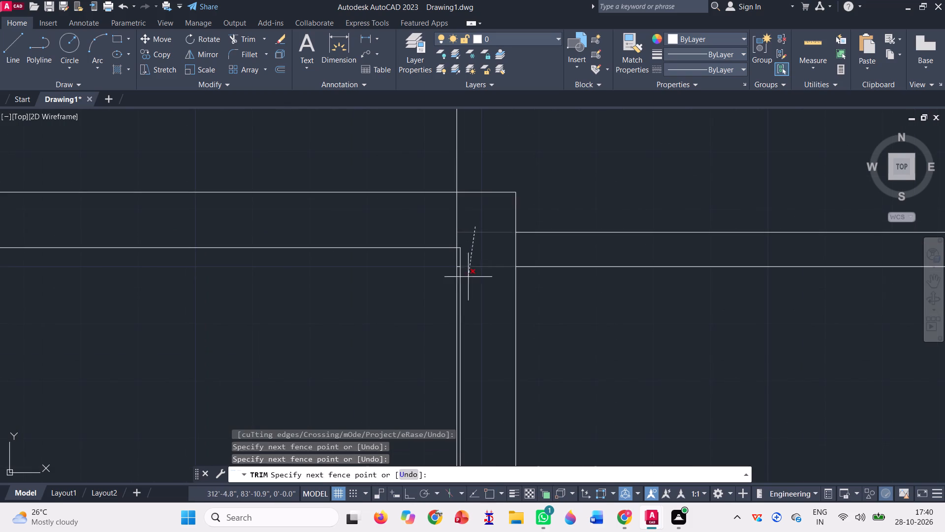
click(468, 277)
Trim the tall rectangle's left edge and the leftover slab stub where they cross the second rectangle's upper-right frame corner.
scroll(452, 231, up, 2)
click(452, 230)
click(497, 215)
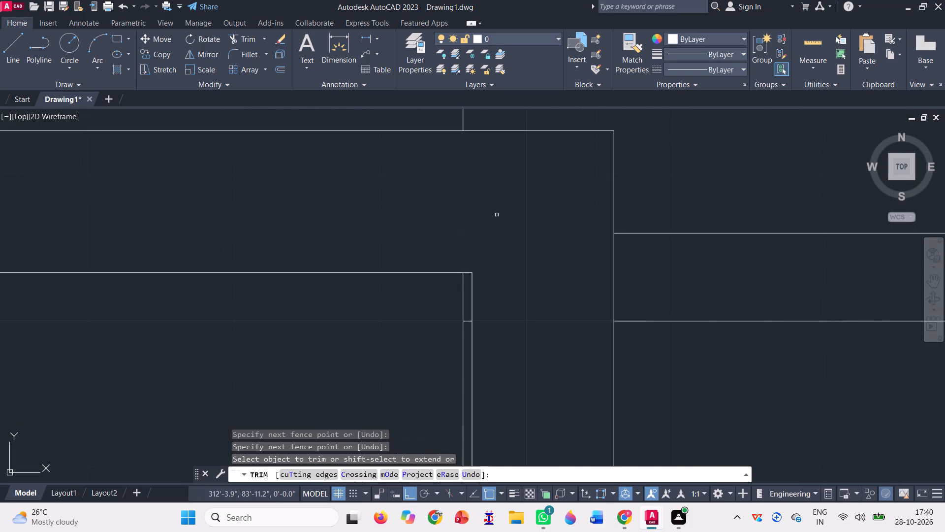
scroll(436, 225, down, 2)
scroll(451, 264, up, 3)
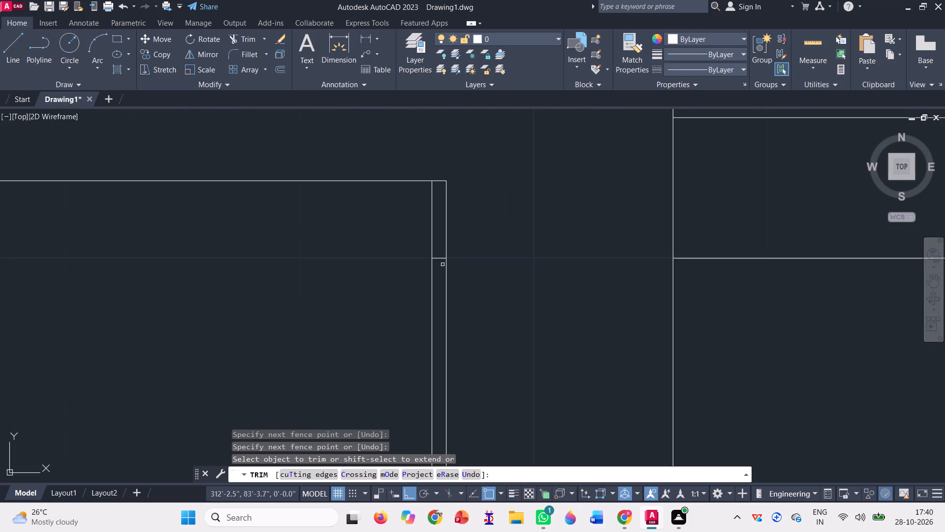
click(438, 240)
click(436, 269)
click(437, 251)
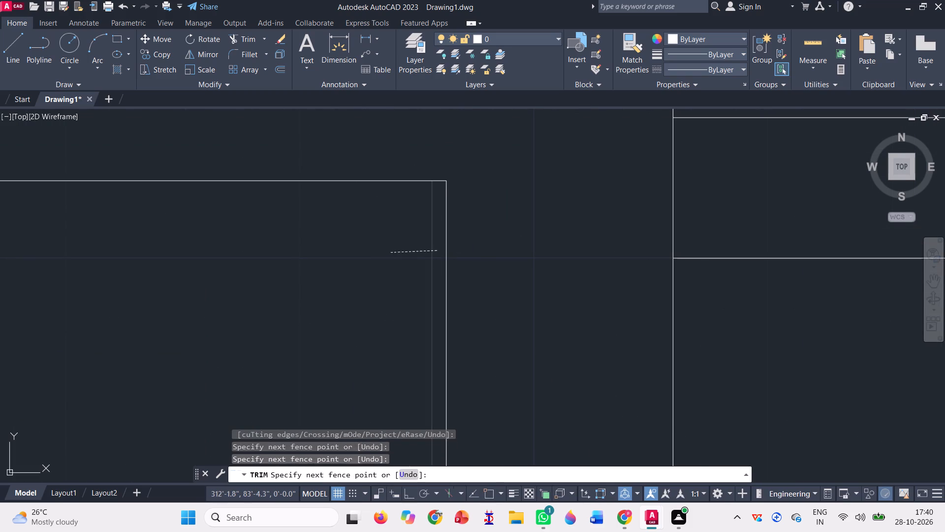
click(390, 253)
Trim the remaining piece of the tall rectangle's left edge inside the second rectangle's bottom frame band.
scroll(399, 225, down, 7)
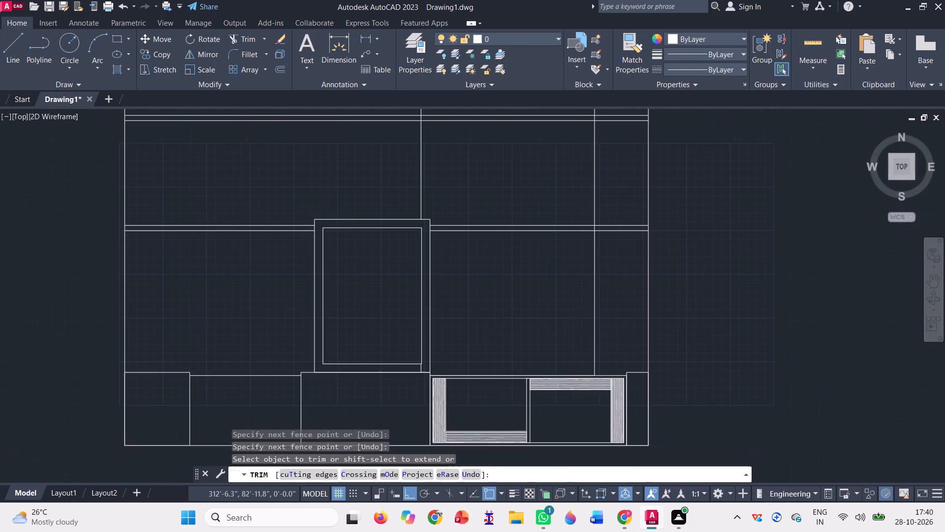
scroll(433, 363, up, 3)
click(381, 388)
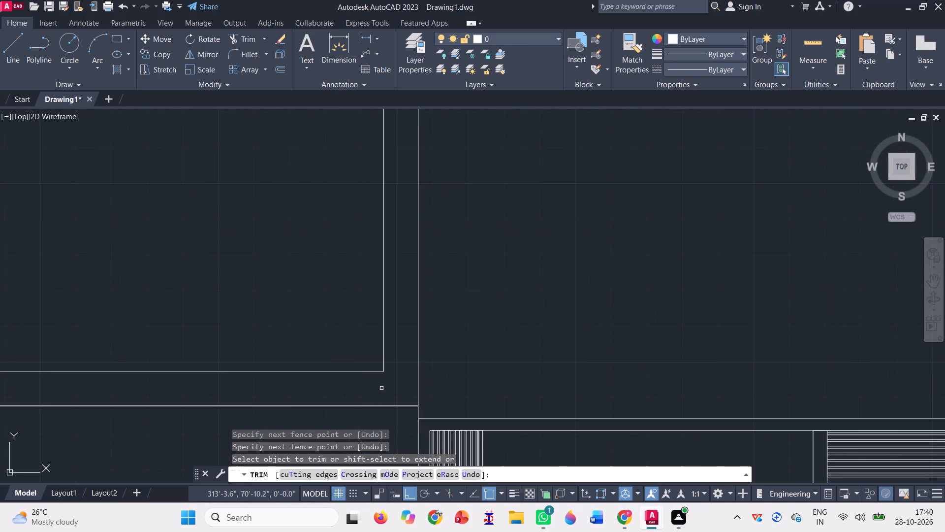
scroll(381, 388, down, 3)
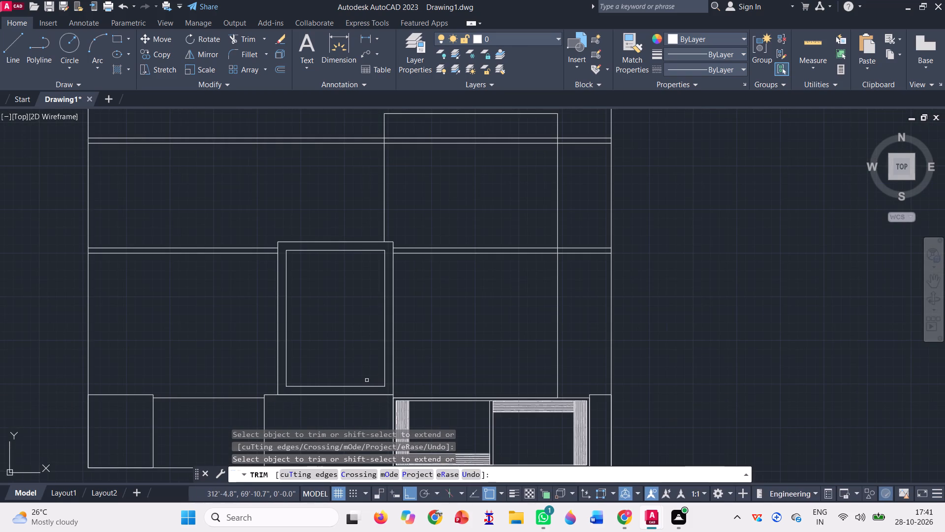
key(Escape)
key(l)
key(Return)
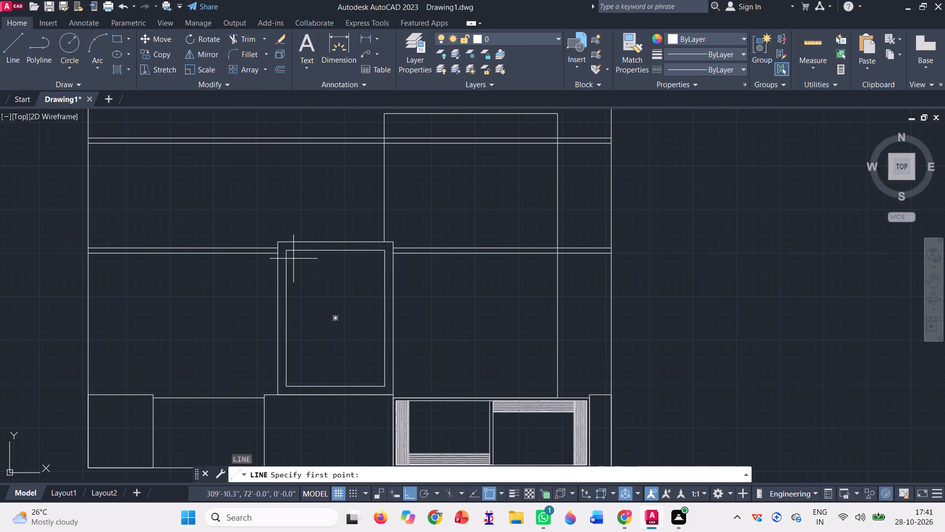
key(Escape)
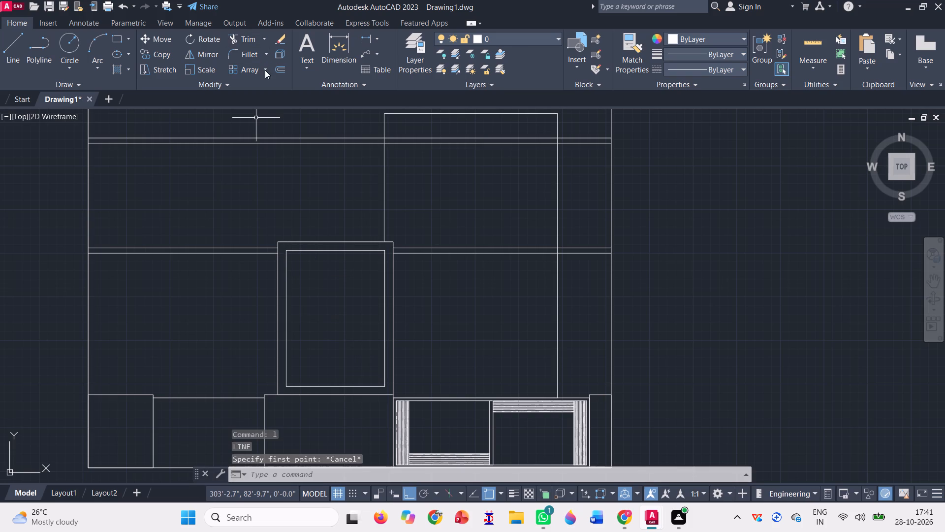
Offset the second rectangle's inner frame line inward through a point, forming a narrower band inside it.
click(283, 71)
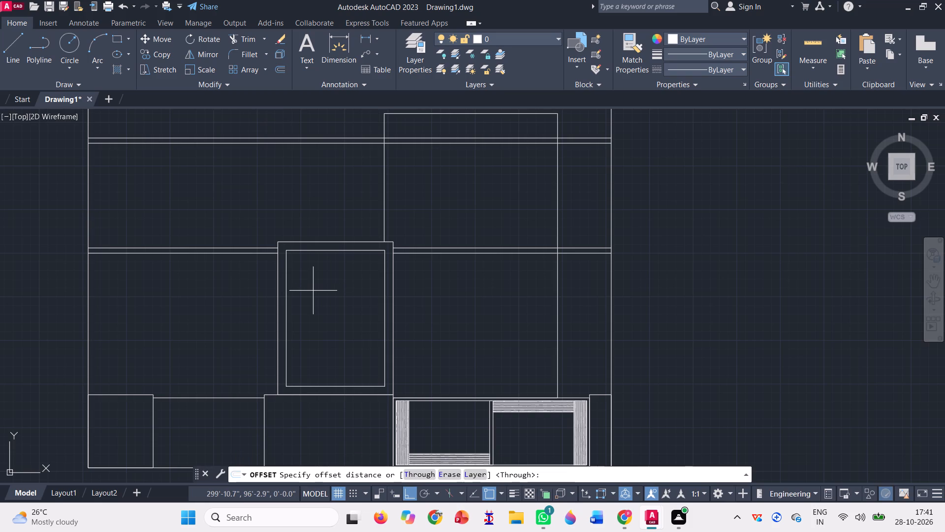
key(space)
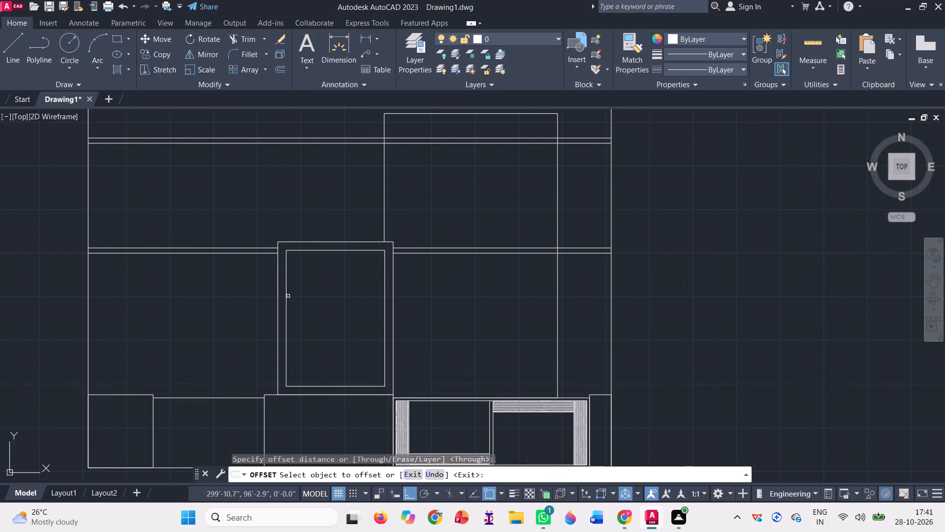
click(286, 293)
scroll(294, 299, up, 2)
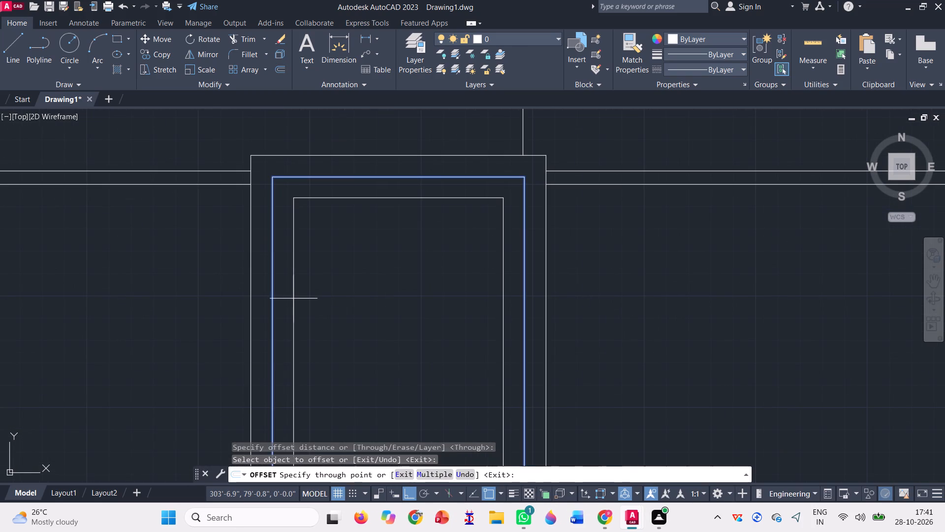
click(283, 293)
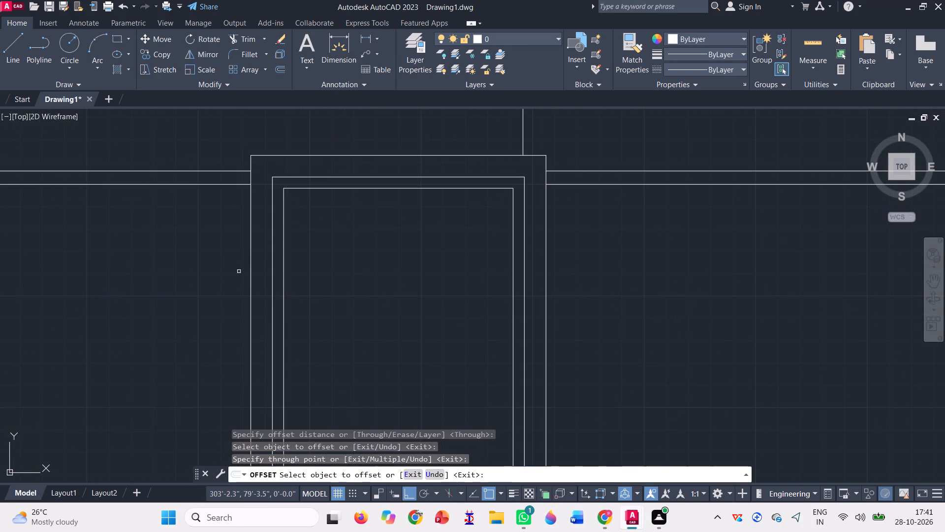
With Ortho off, draw diagonal lines joining the upper-left and upper-right corners of the two inner rectangles.
click(14, 61)
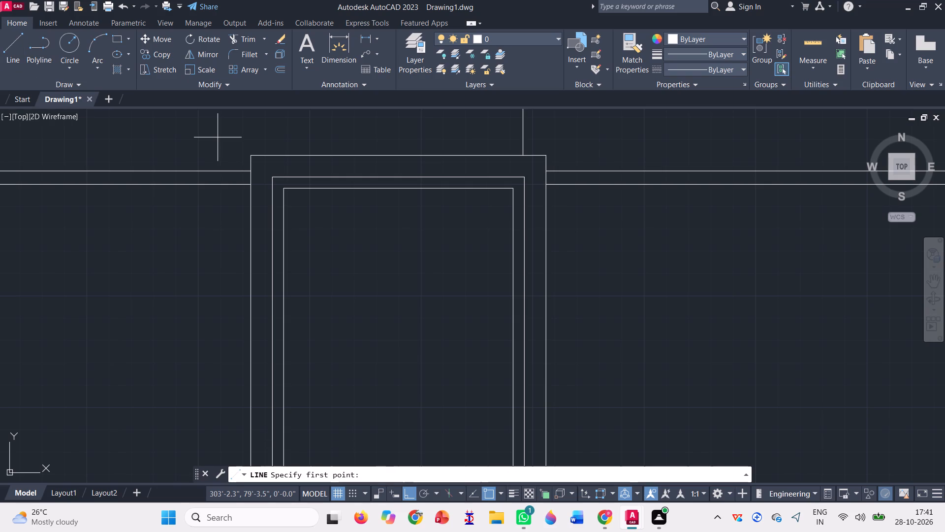
key(F8)
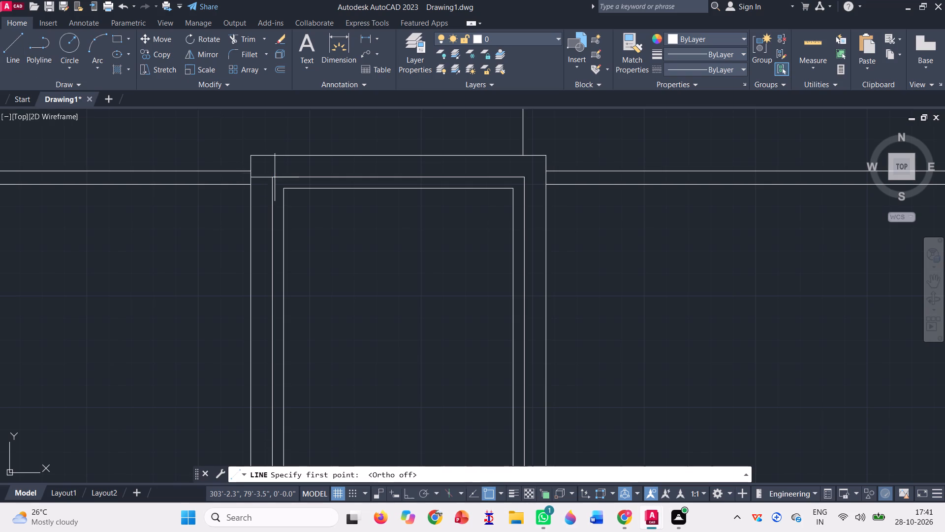
scroll(275, 177, up, 2)
click(266, 175)
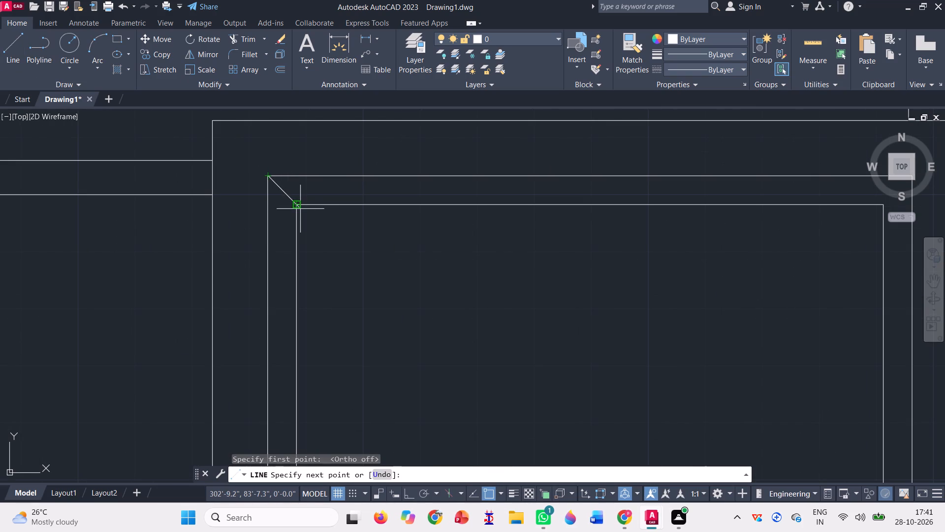
click(297, 204)
scroll(241, 185, down, 3)
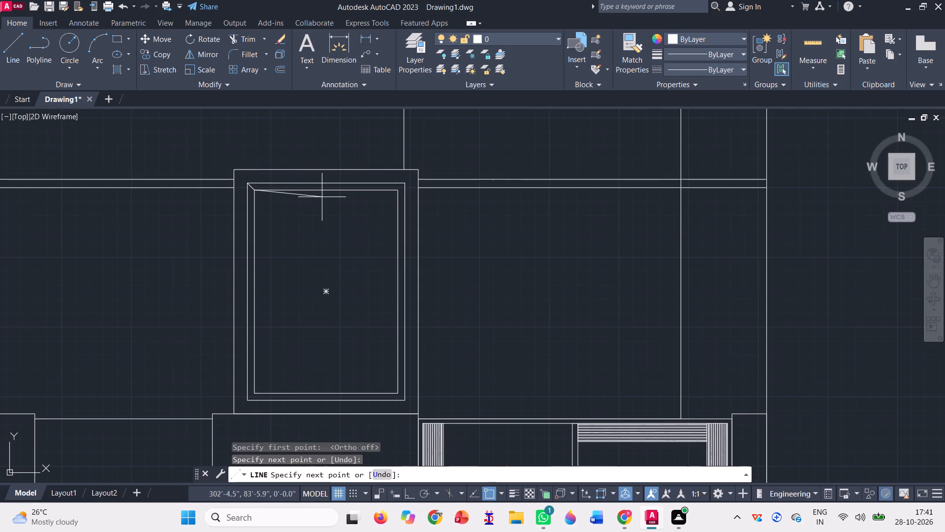
key(space)
key(l)
key(Return)
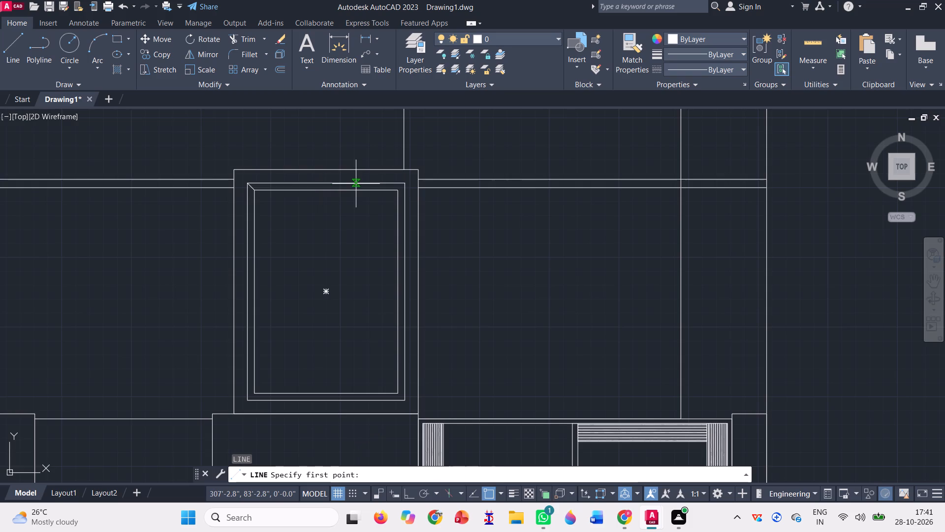
scroll(397, 179, up, 2)
click(416, 187)
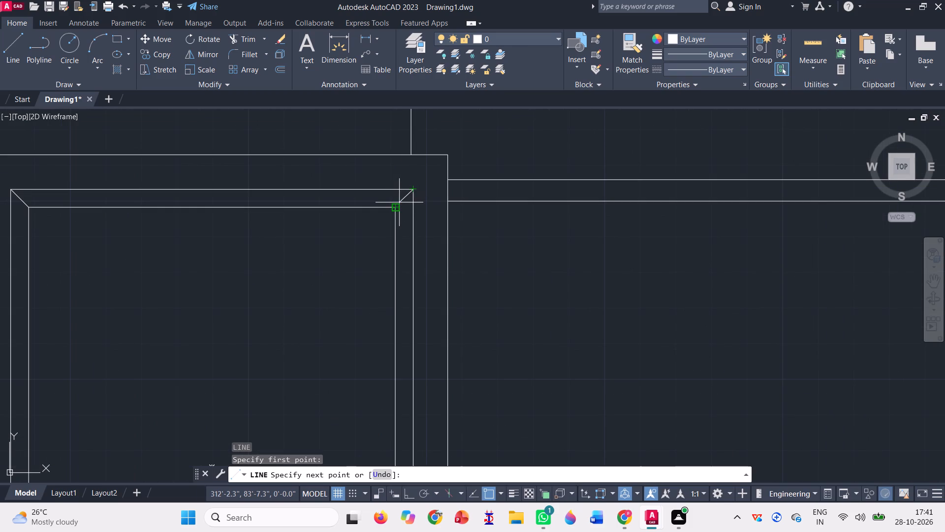
click(395, 211)
scroll(356, 185, down, 2)
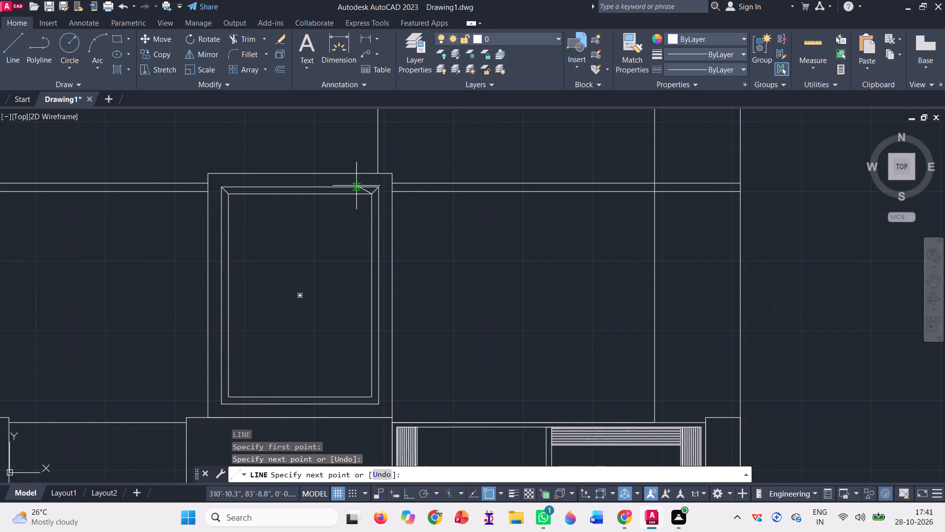
key(space)
Draw diagonal lines joining the lower-left and lower-right corners of the two inner rectangles.
key(l)
key(Return)
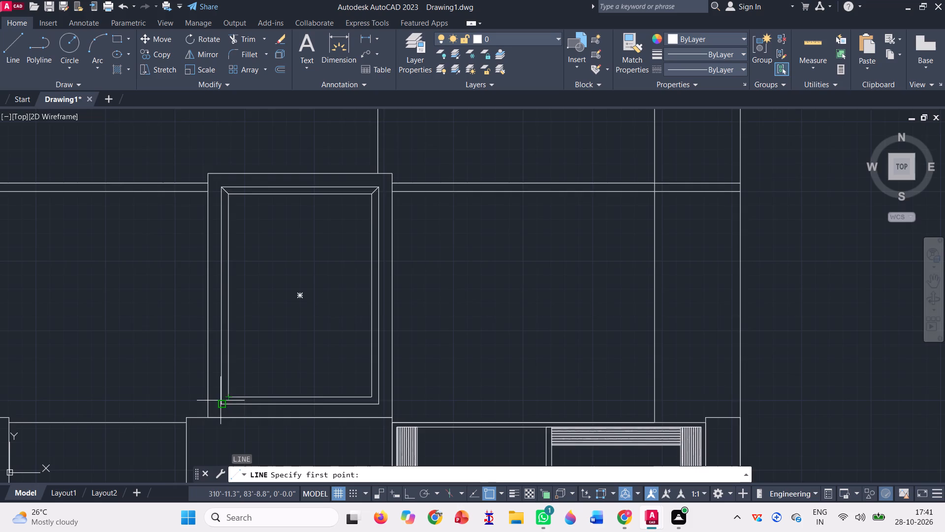
scroll(220, 400, up, 2)
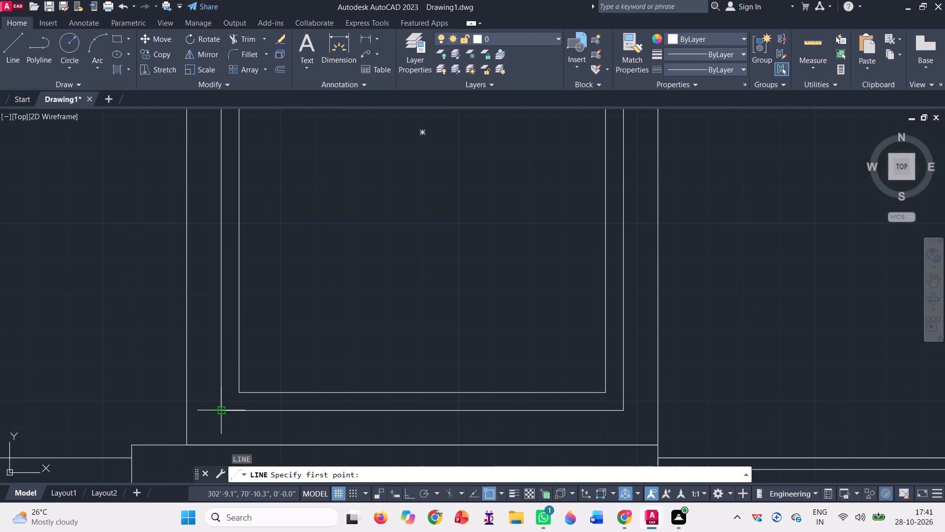
click(224, 411)
click(236, 394)
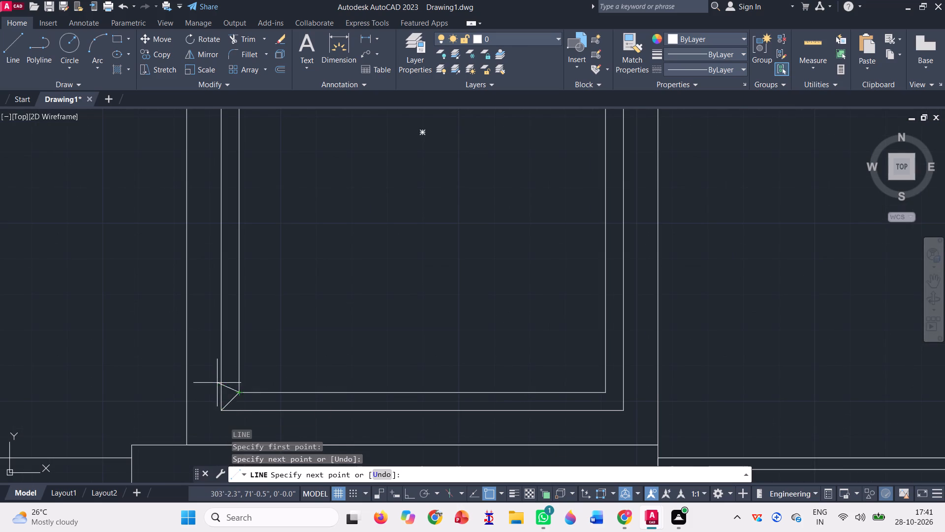
scroll(217, 382, down, 2)
key(space)
key(l)
key(Return)
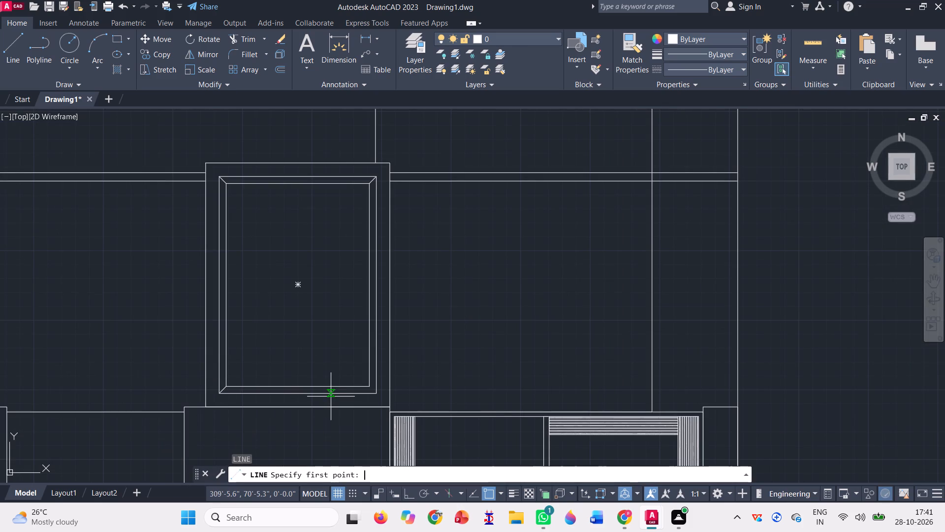
scroll(378, 384, up, 3)
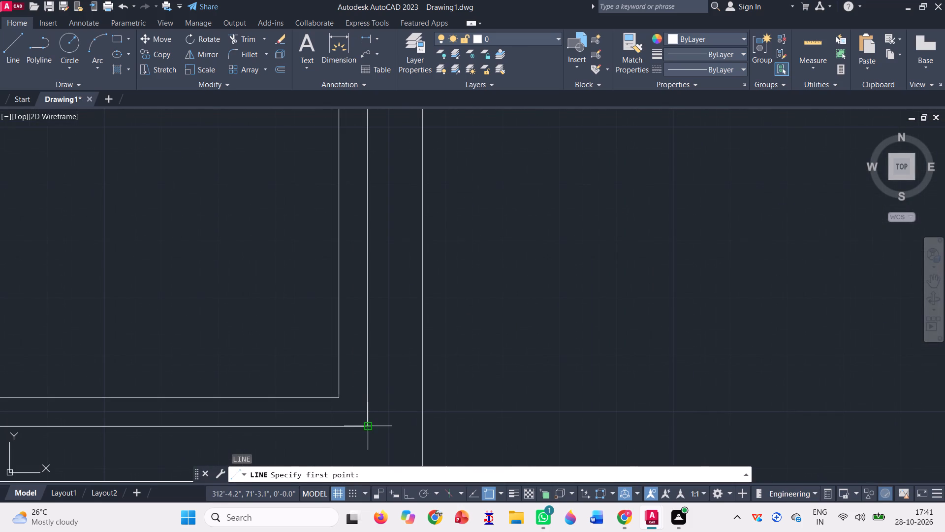
click(369, 425)
click(340, 399)
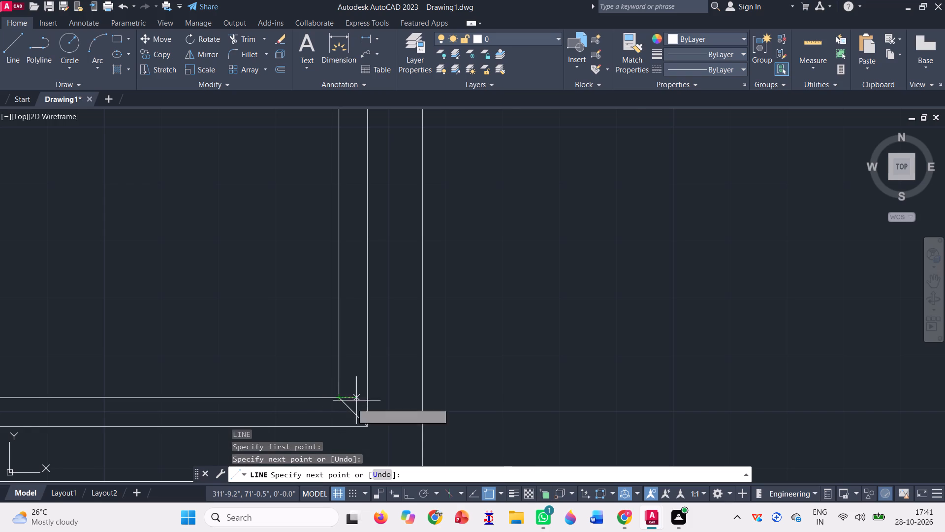
scroll(359, 392, down, 3)
key(space)
Move the second rectangle's frame, its two inner rectangles and the upper corner diagonals straight down, overlapping the ground-floor block below.
scroll(357, 403, down, 1)
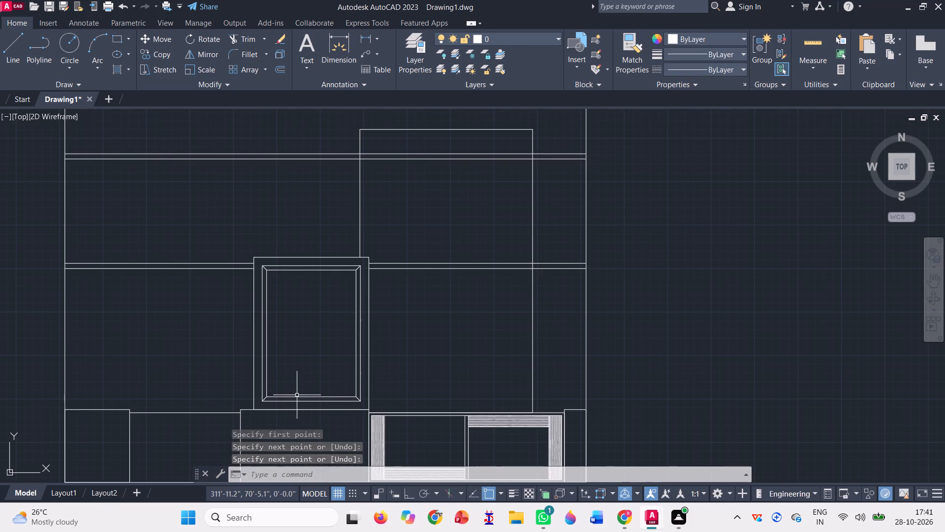
scroll(297, 395, down, 1)
scroll(265, 394, up, 3)
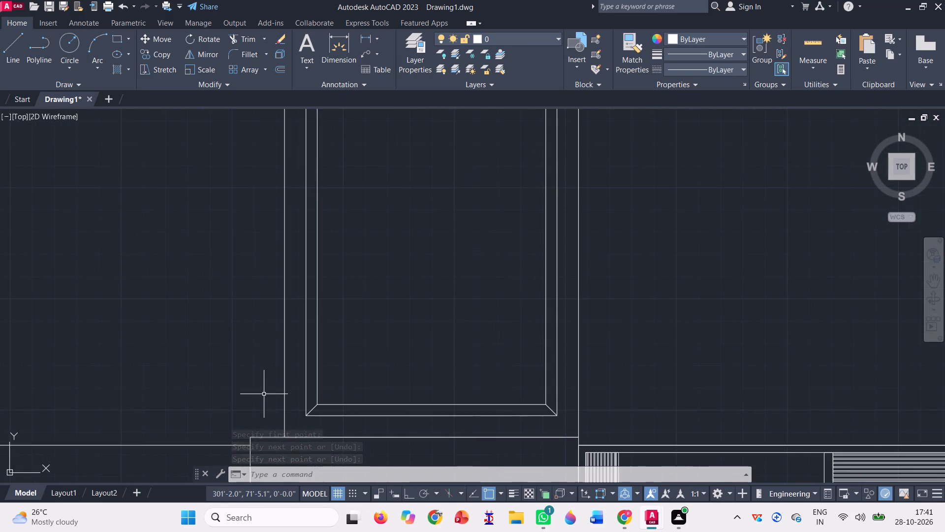
scroll(259, 325, down, 2)
scroll(311, 326, up, 1)
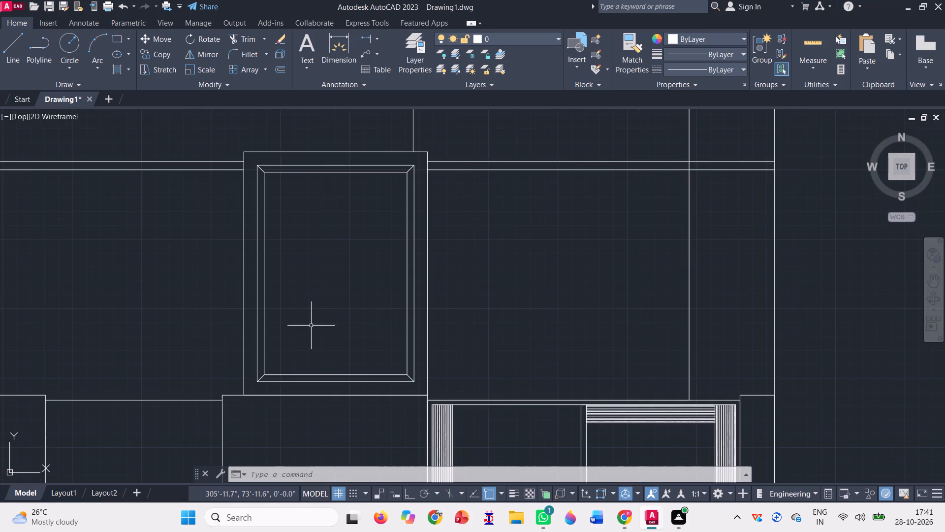
click(309, 326)
click(134, 244)
scroll(296, 145, up, 3)
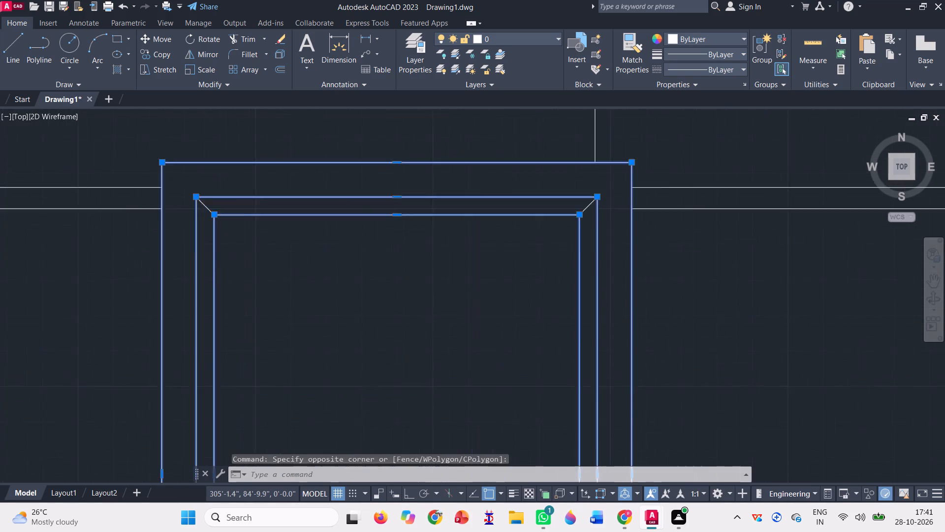
click(155, 242)
click(143, 238)
scroll(171, 261, down, 1)
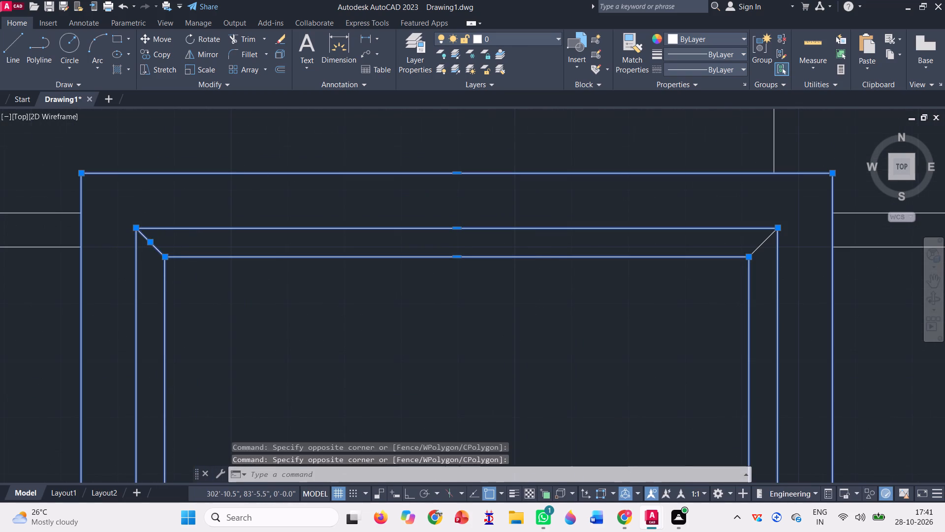
scroll(533, 254, up, 2)
click(557, 261)
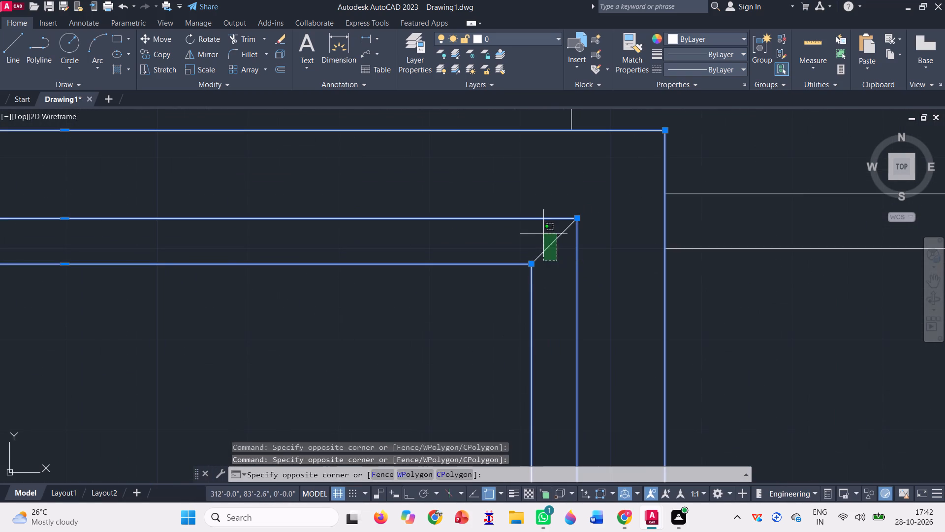
click(541, 232)
scroll(321, 251, down, 5)
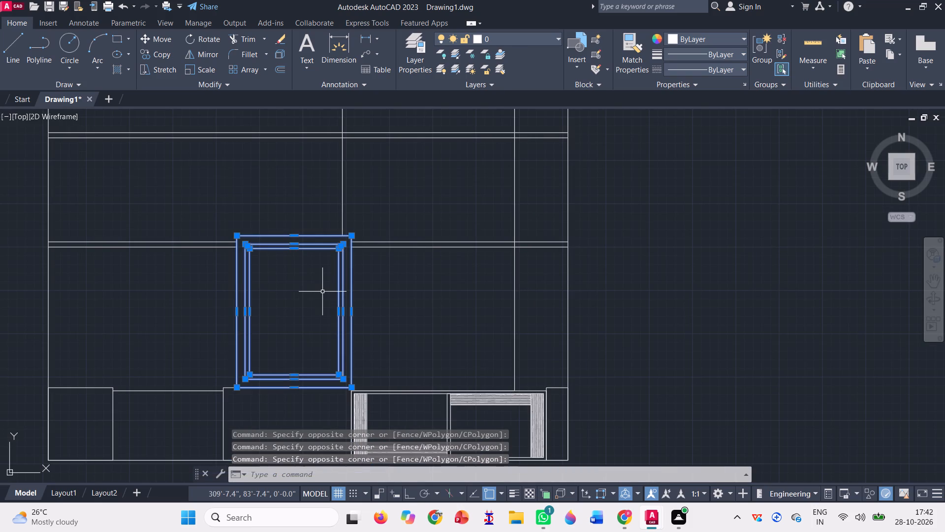
text(m)
key(space)
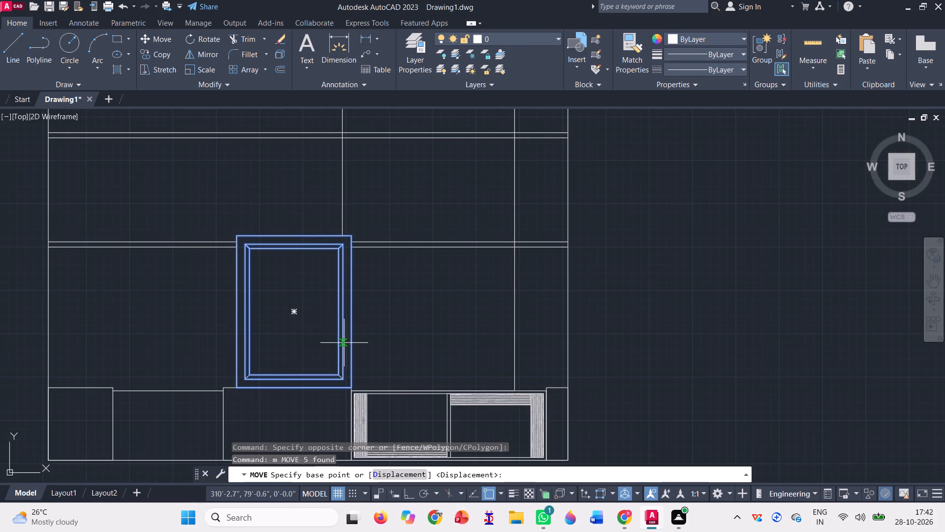
click(351, 347)
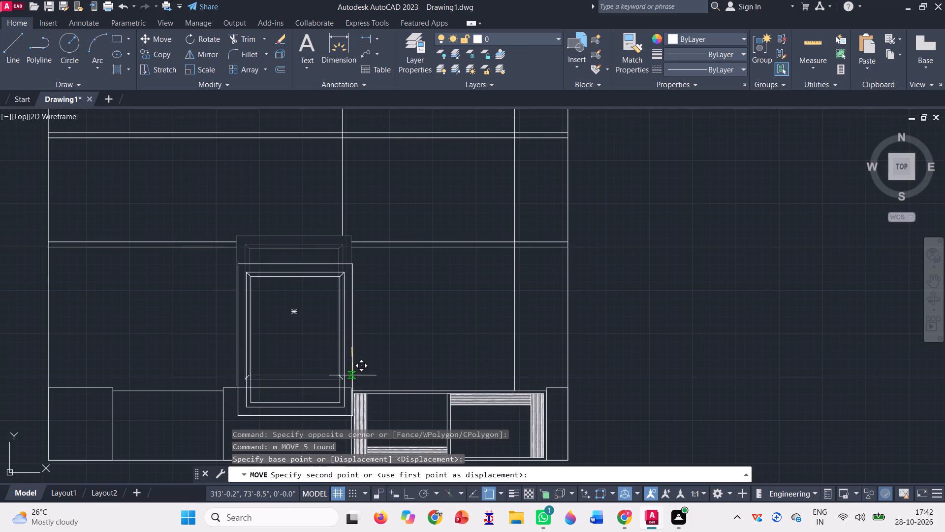
scroll(346, 386, up, 3)
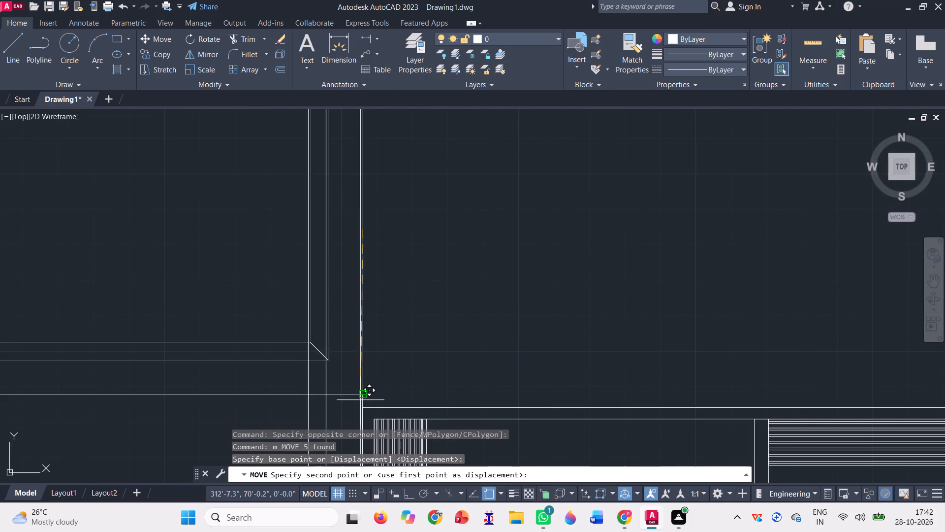
click(362, 394)
scroll(271, 307, down, 3)
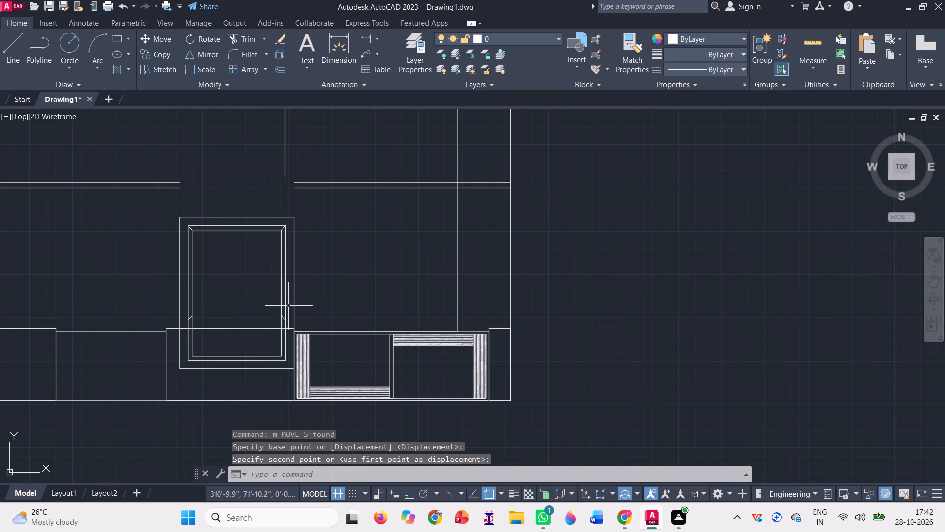
Remove the two lower corner diagonals left at the frame's former position, using Trim.
click(235, 40)
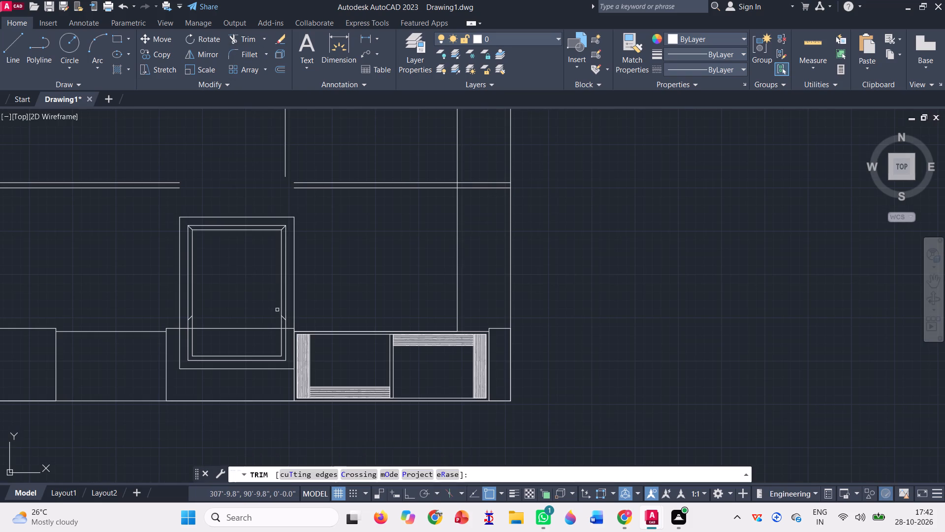
scroll(283, 313, up, 3)
click(283, 336)
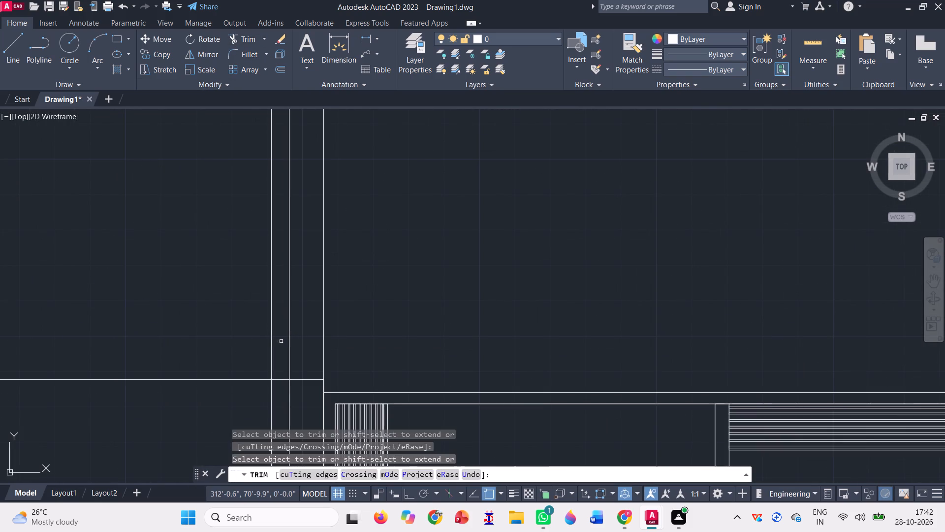
scroll(289, 330, down, 2)
scroll(116, 340, up, 2)
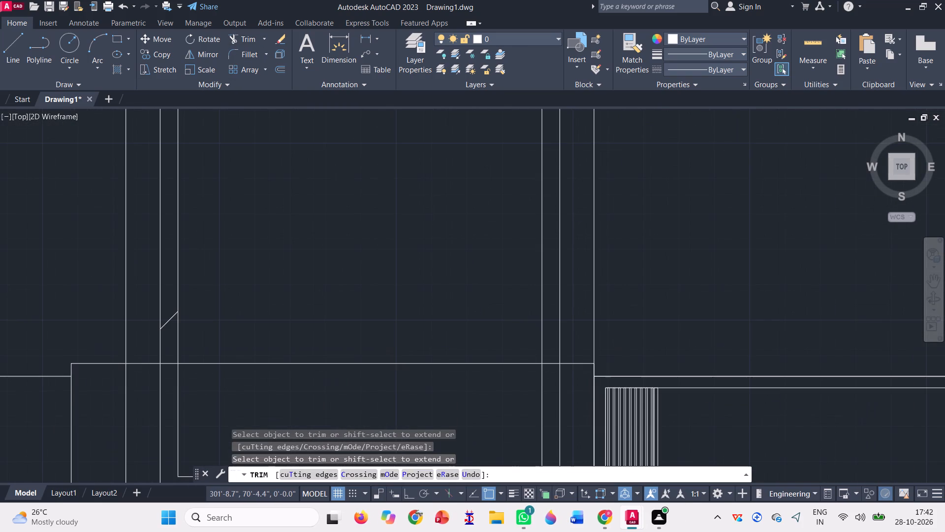
click(168, 319)
scroll(177, 332, down, 2)
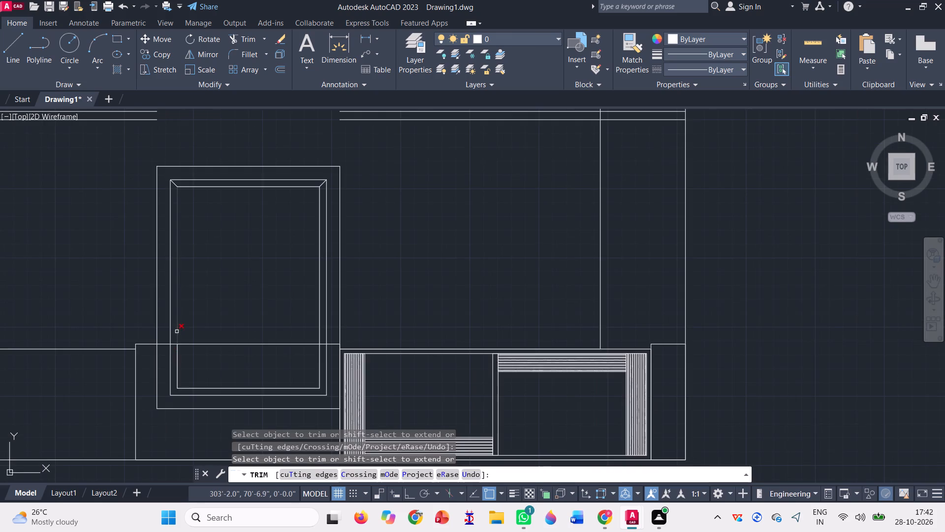
Trim away all parts of the moved frame's three rectangles that lie below the ground-floor block's top edge.
click(145, 360)
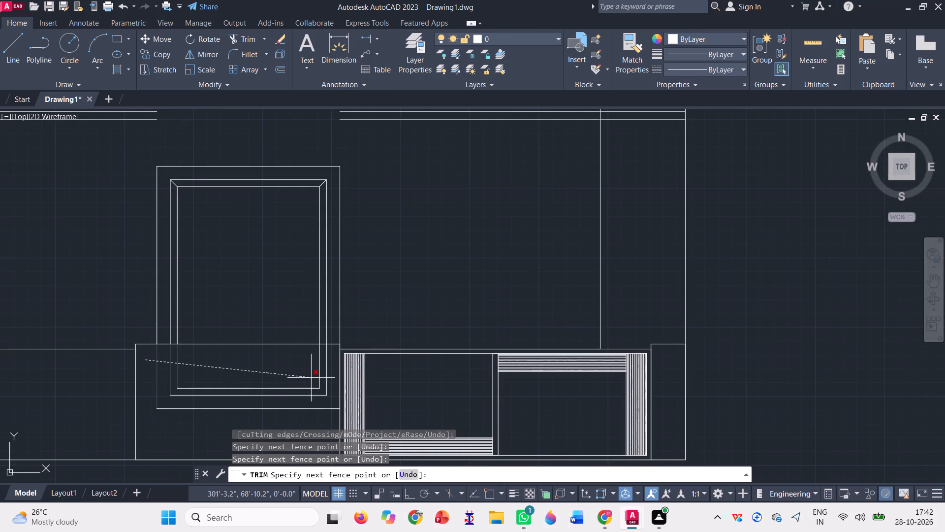
scroll(317, 373, up, 3)
click(366, 347)
scroll(241, 326, down, 3)
click(226, 339)
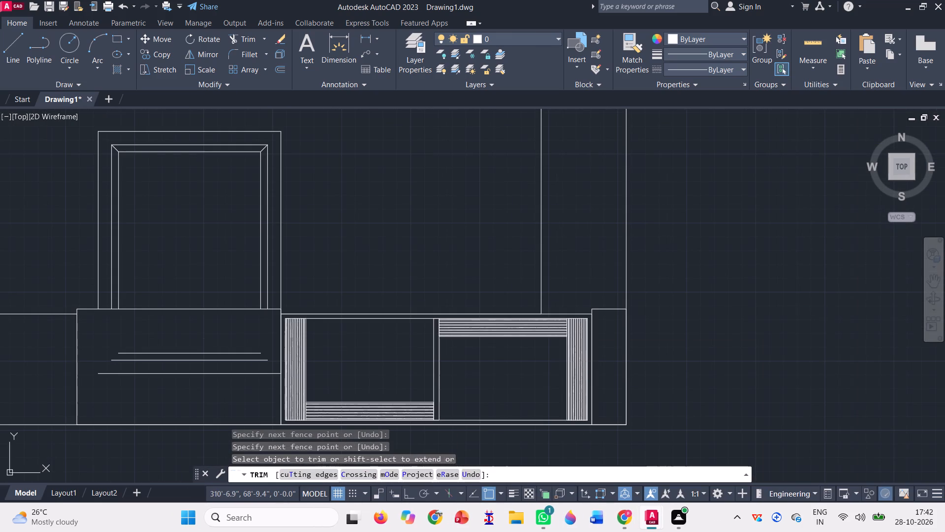
click(218, 399)
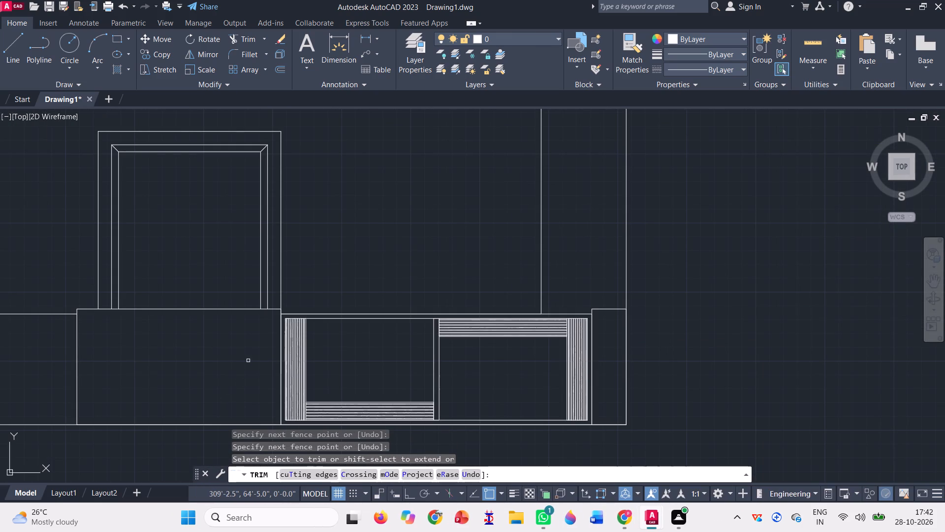
key(Escape)
scroll(249, 361, down, 2)
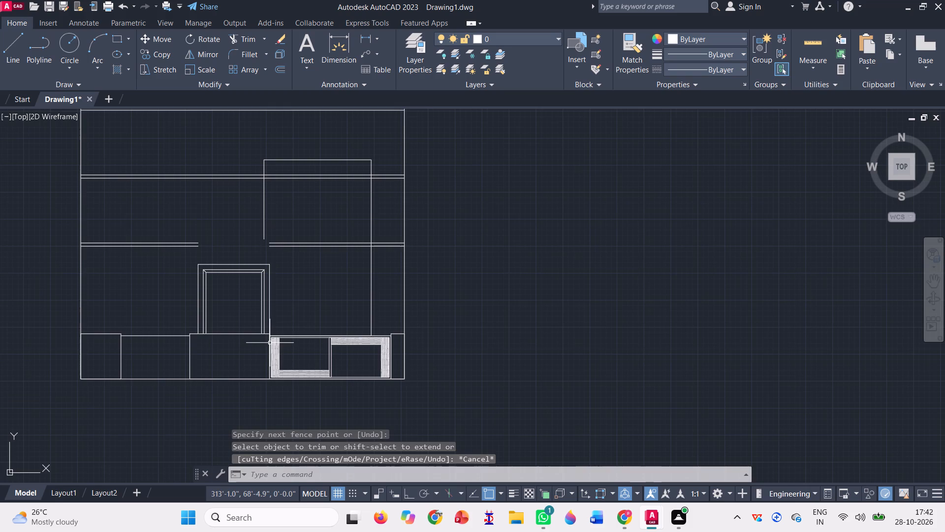
Extend the tall rectangle's left edge down to the top edge of the moved frame.
click(264, 42)
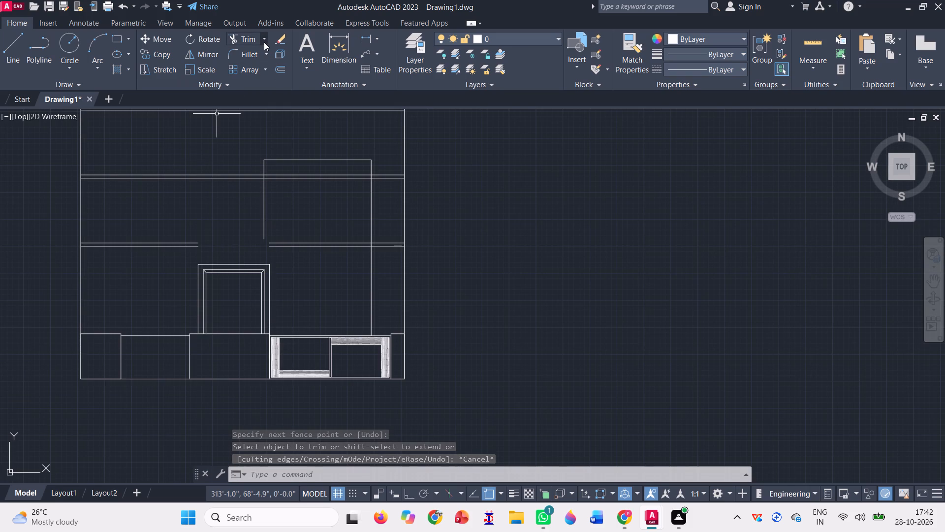
click(246, 83)
click(266, 218)
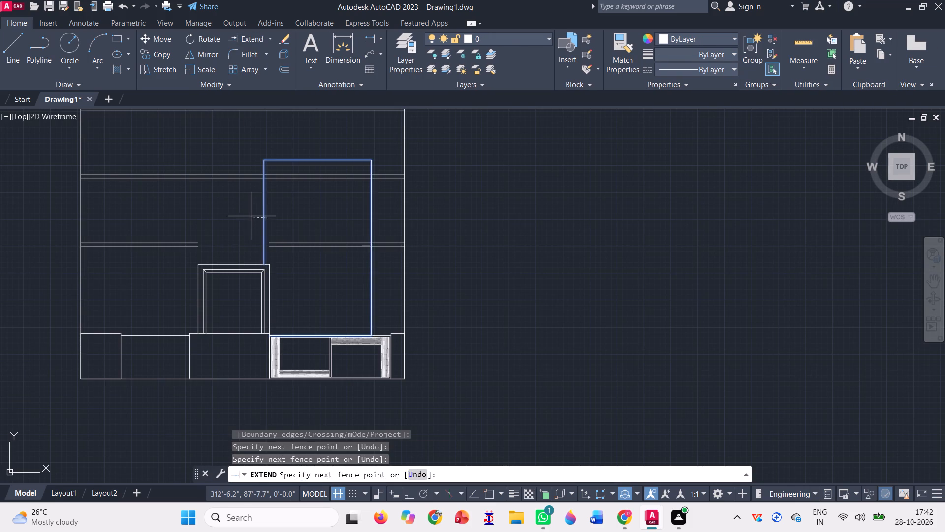
click(252, 215)
key(Escape)
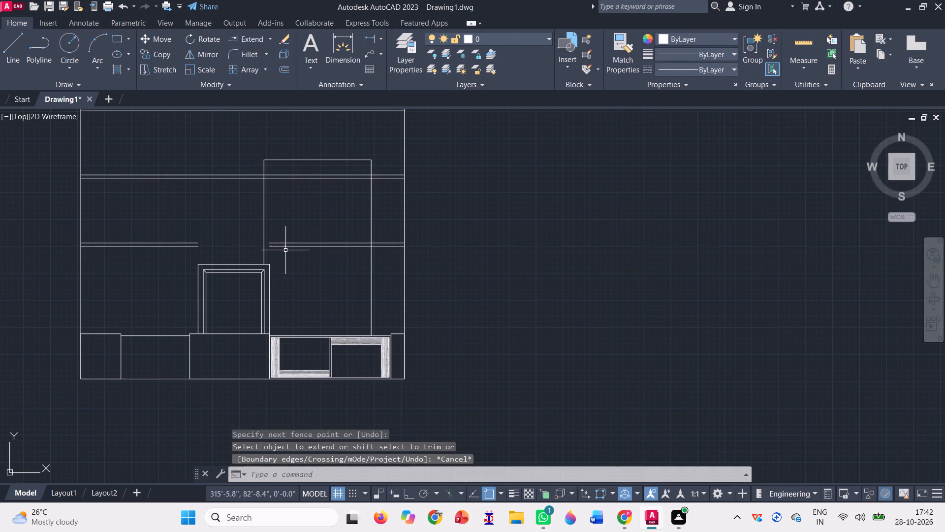
key(Escape)
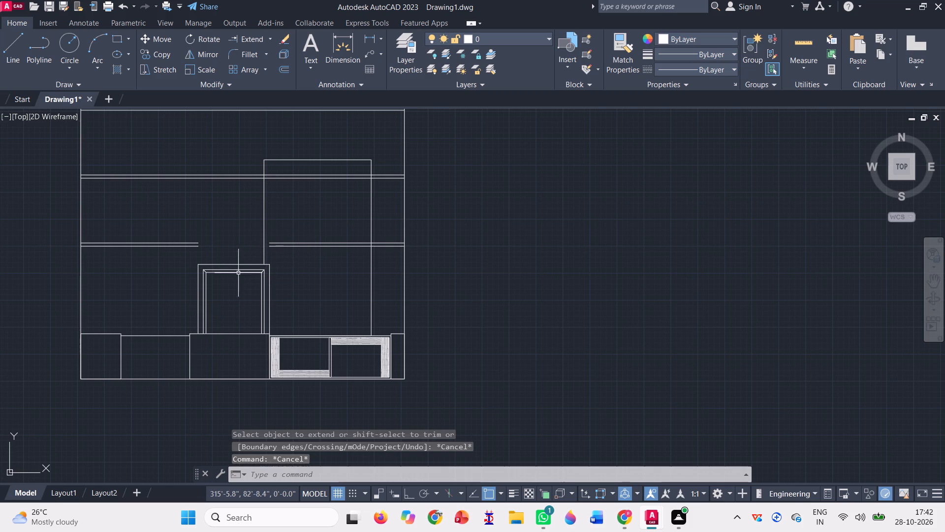
Draw a thin horizontal canopy rectangle from the moved frame's left edge to beyond the building's left wall.
click(120, 37)
scroll(78, 306, up, 1)
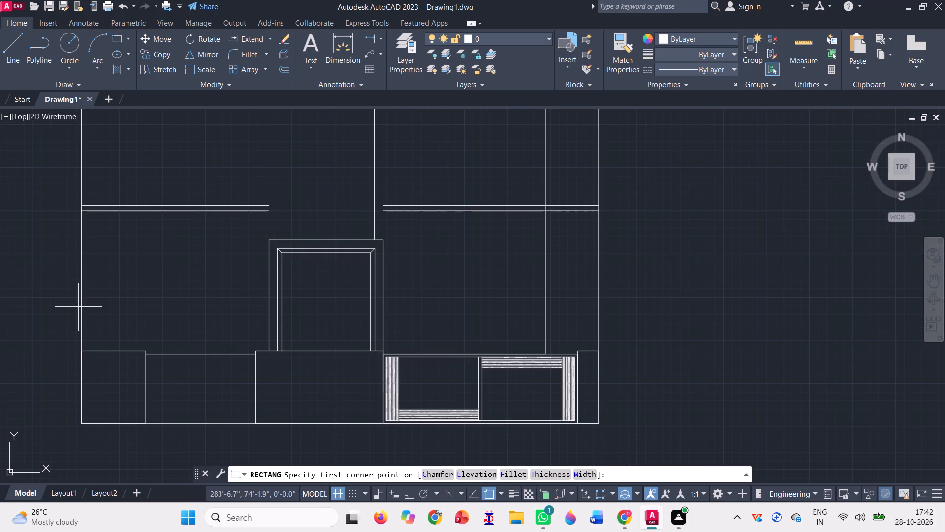
click(267, 278)
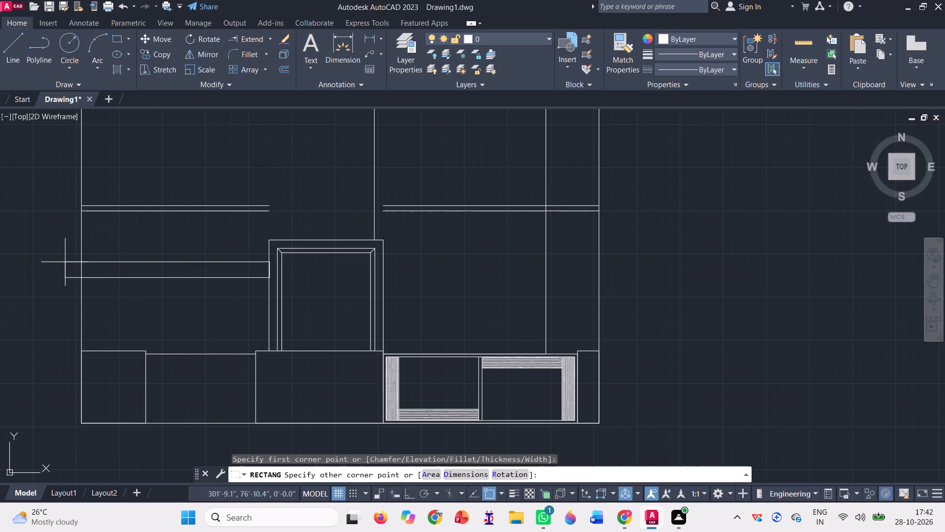
click(36, 265)
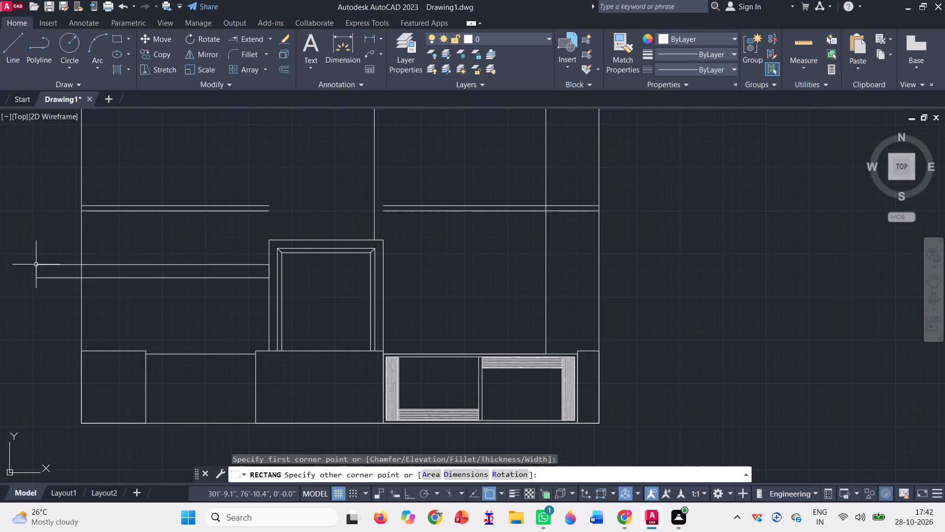
scroll(95, 298, down, 1)
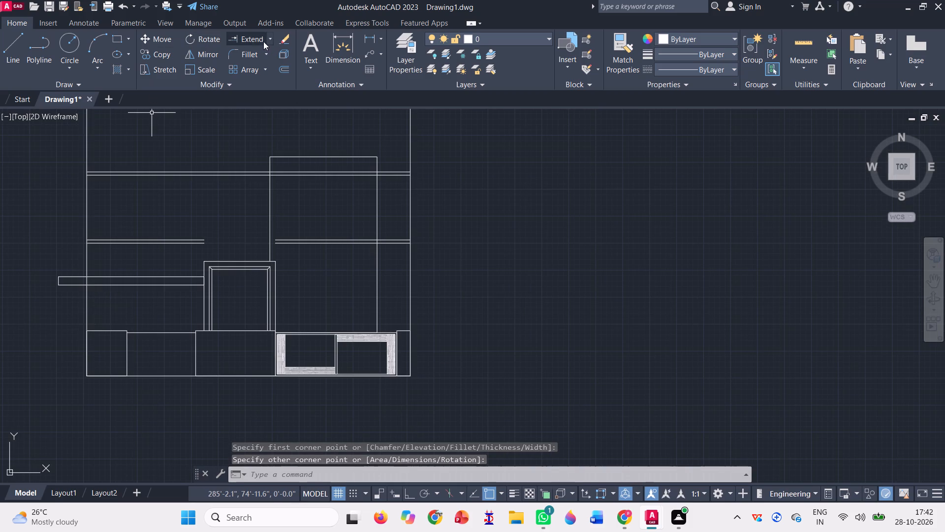
Trim the building's left wall line where it passes through the canopy rectangle.
click(270, 42)
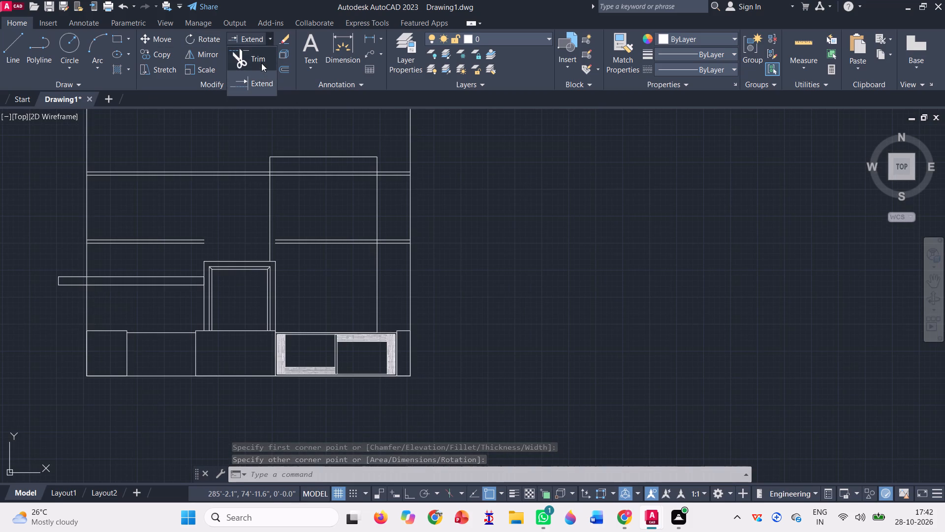
click(261, 62)
scroll(90, 289, up, 2)
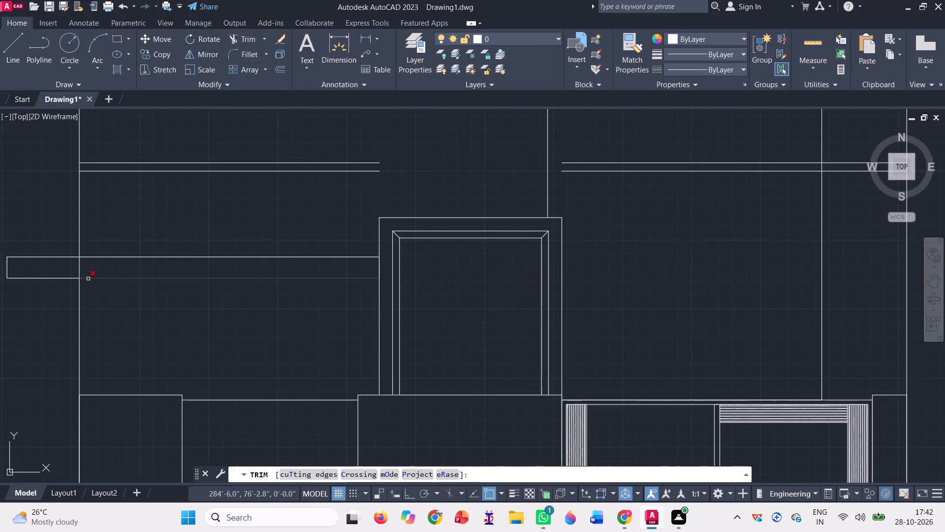
click(80, 273)
scroll(129, 285, down, 2)
scroll(167, 313, down, 1)
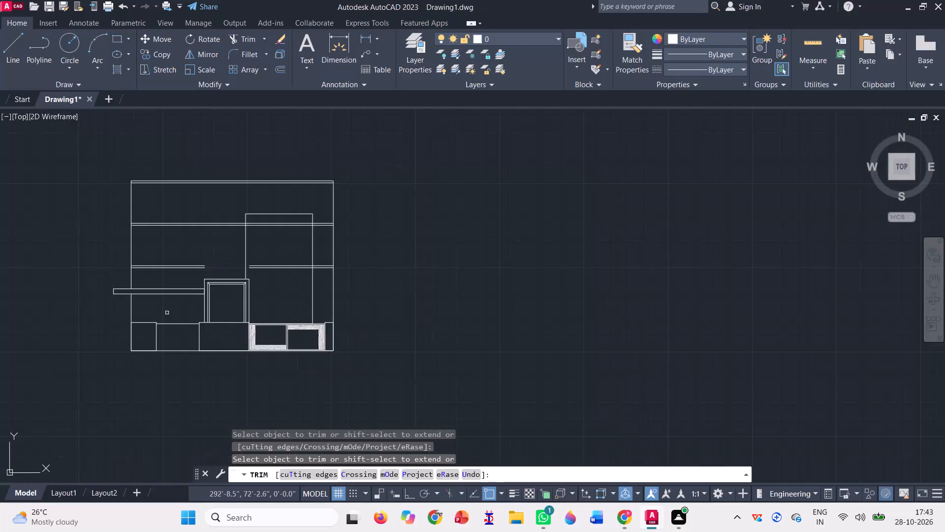
key(Escape)
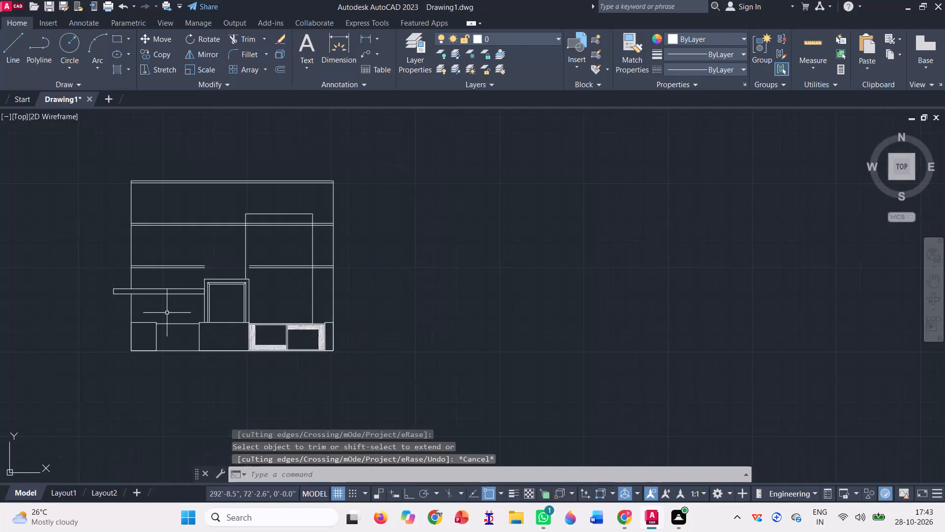
Draw a sloping line from the canopy's outer bottom corner down to the building's left wall line just below the canopy.
click(19, 53)
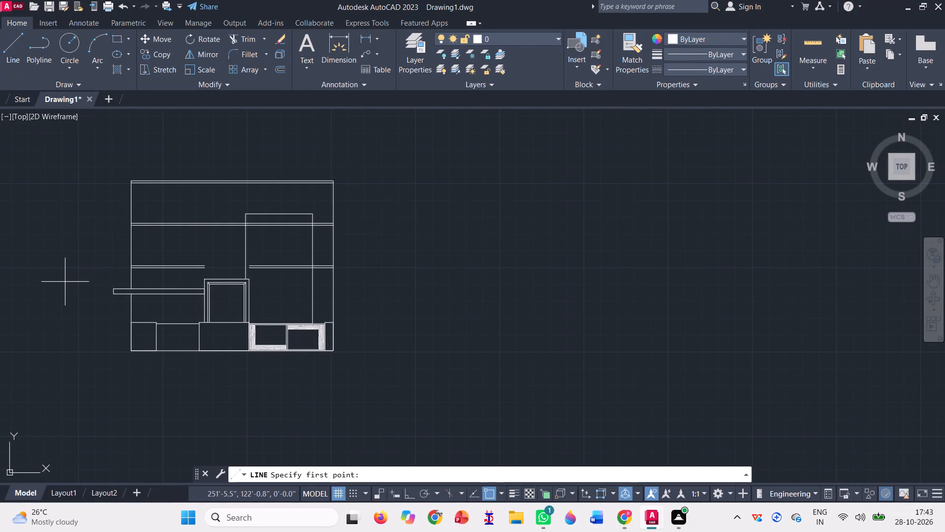
scroll(140, 302, up, 2)
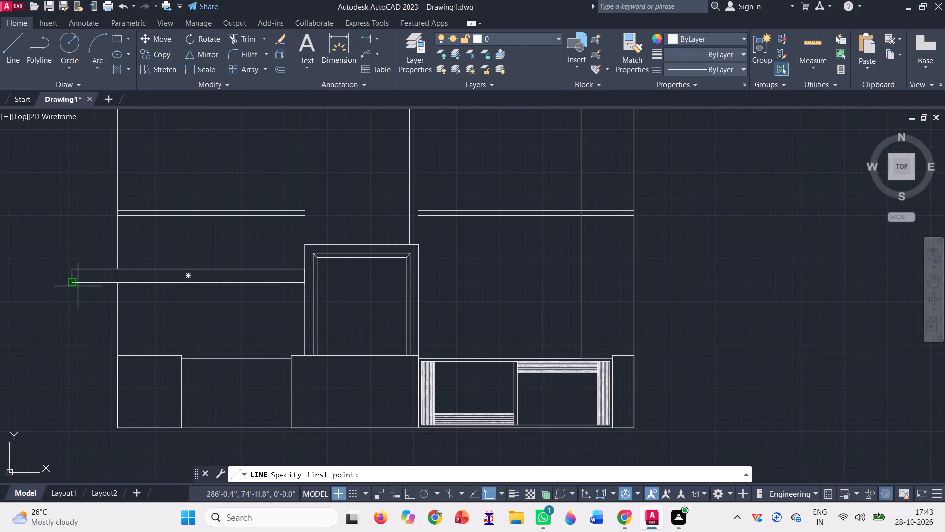
click(71, 281)
scroll(111, 292, up, 2)
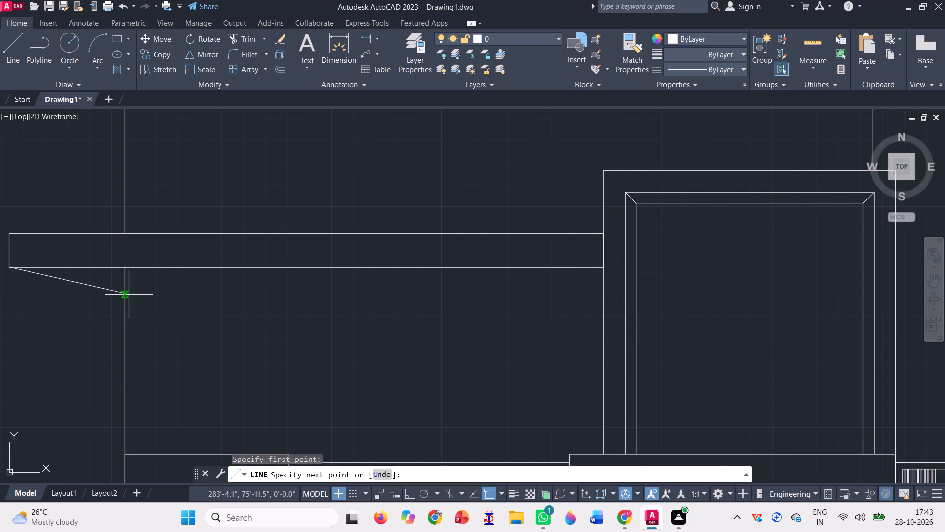
click(124, 296)
scroll(141, 317, down, 2)
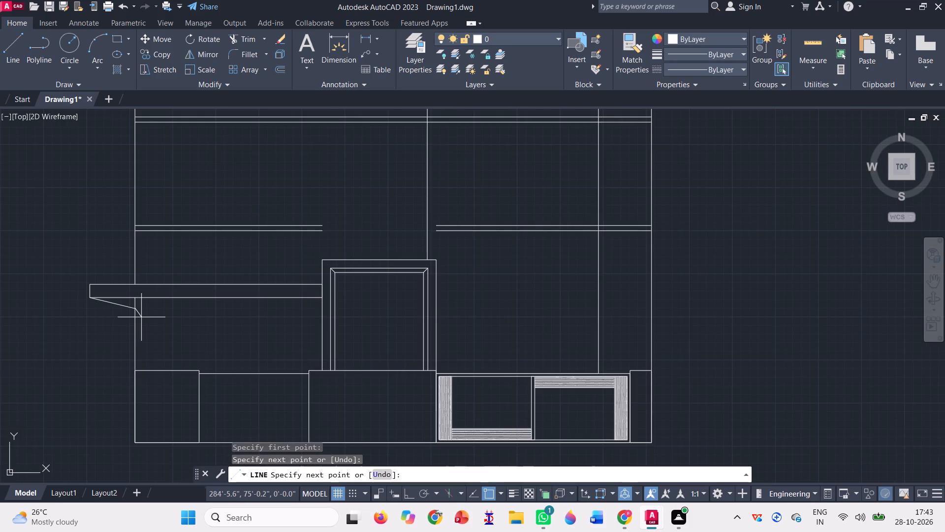
key(space)
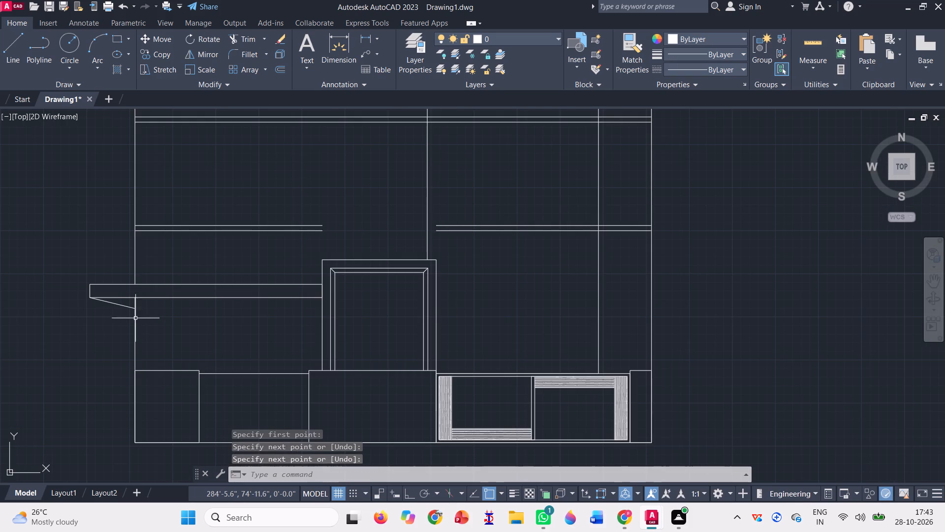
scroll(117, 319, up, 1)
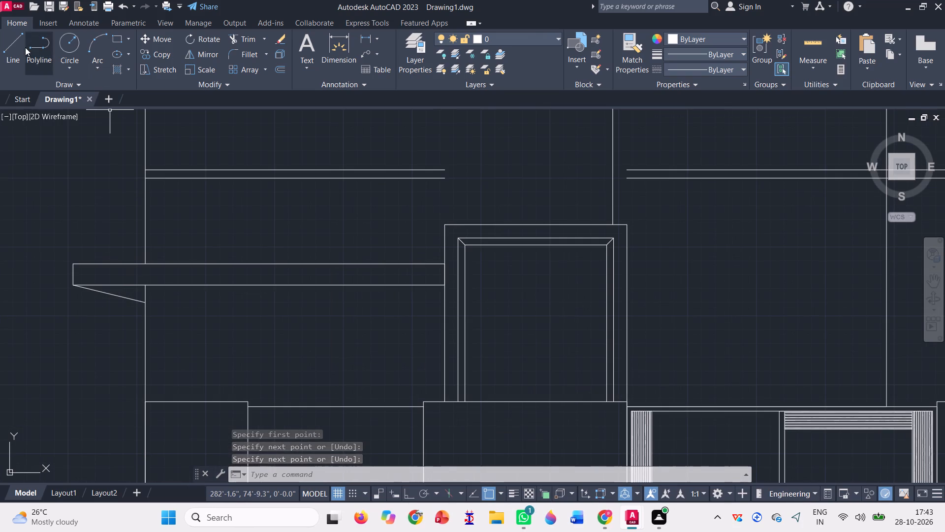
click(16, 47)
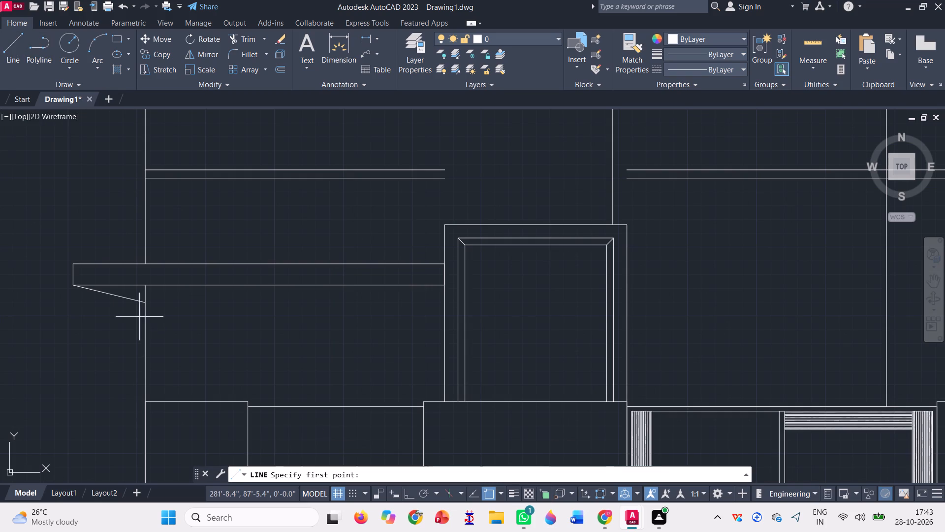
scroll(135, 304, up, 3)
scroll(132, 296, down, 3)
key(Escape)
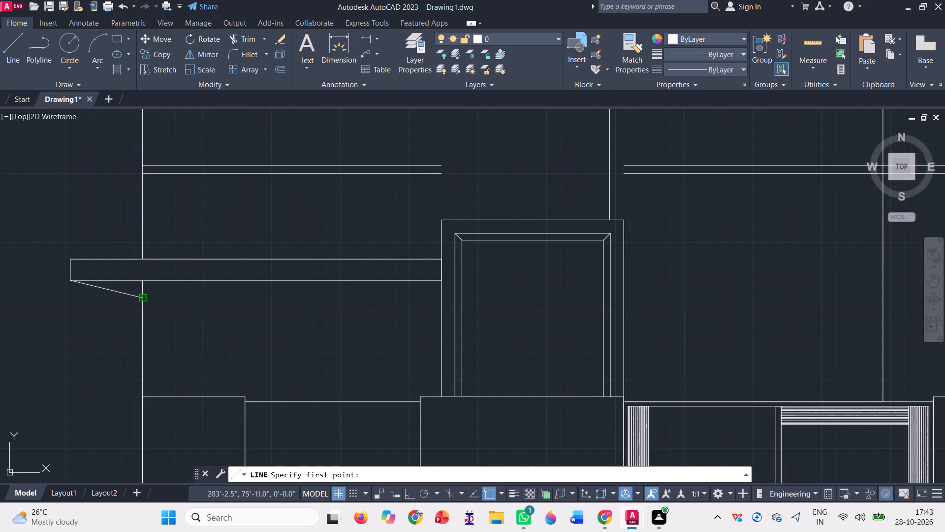
Copy the sloping line a short distance toward the wall along the canopy's bottom edge to form a parallel pair.
click(126, 299)
click(124, 290)
text(co)
key(space)
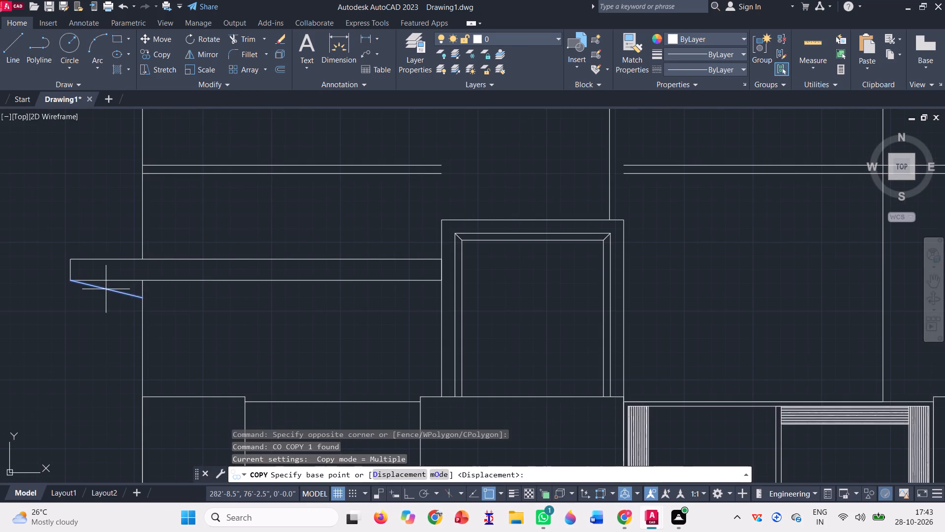
scroll(89, 293, up, 3)
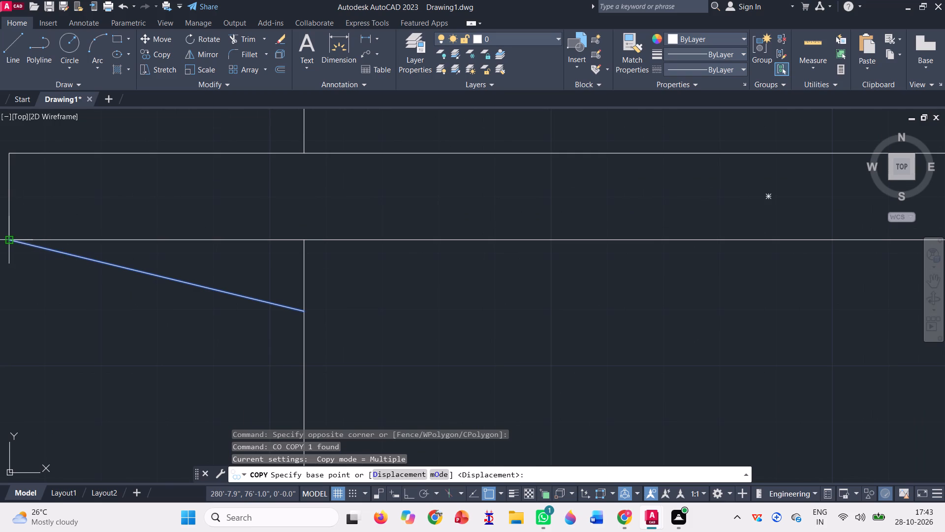
click(10, 237)
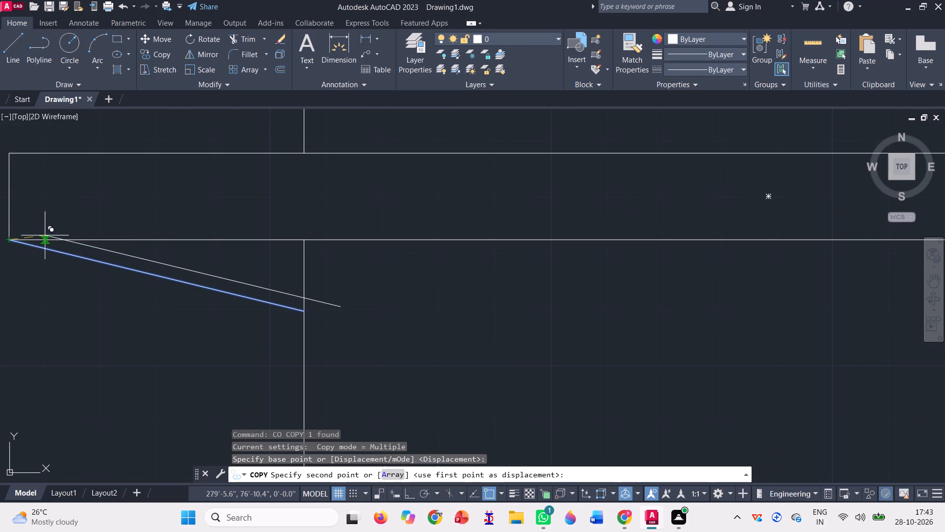
click(47, 239)
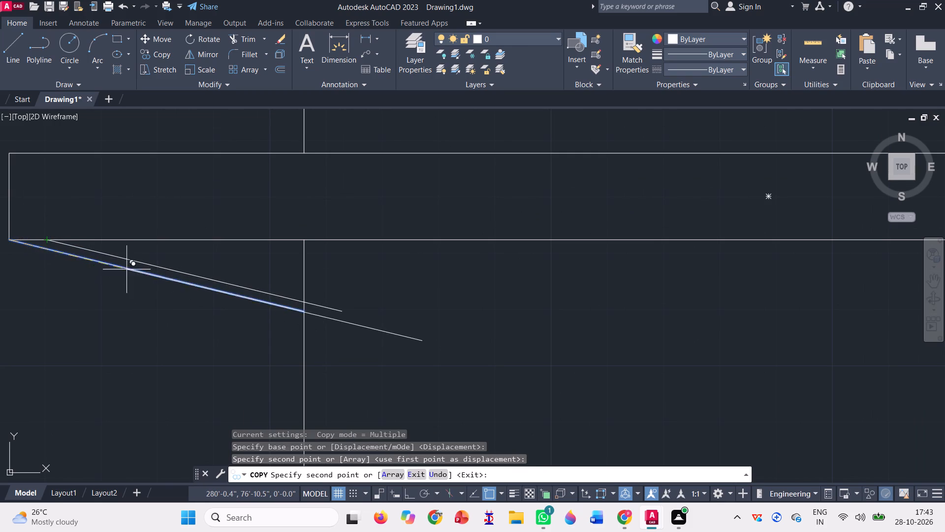
key(space)
Trim the end of the copied sloping line that extends past the building's left wall line.
click(244, 35)
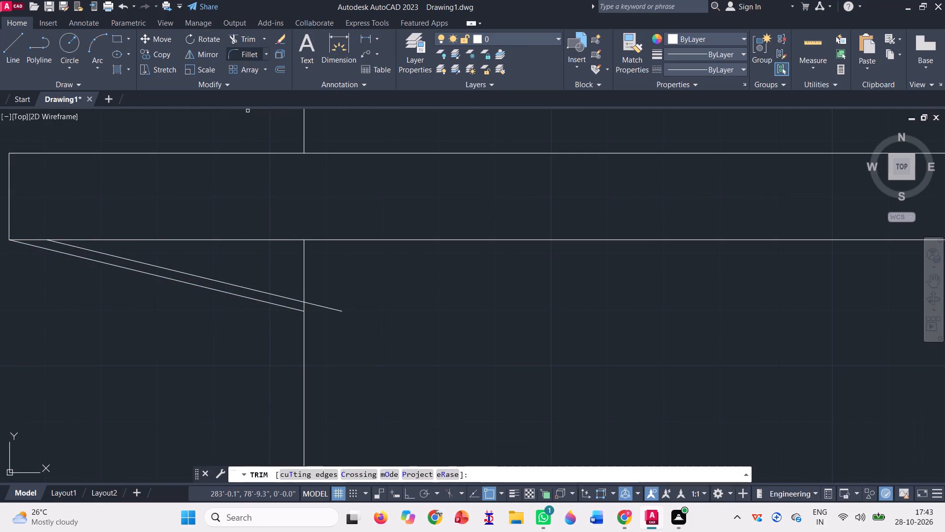
click(334, 323)
click(326, 290)
scroll(321, 308, down, 1)
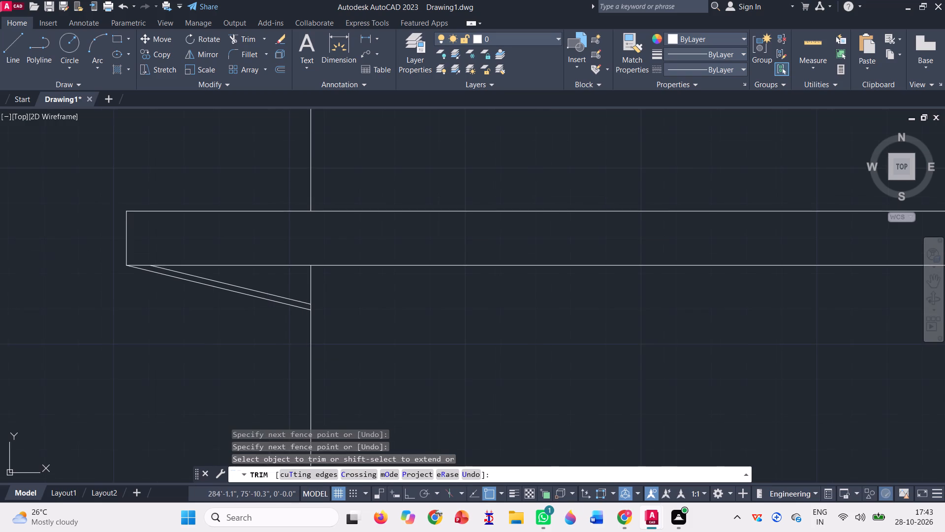
scroll(200, 343, down, 1)
key(Escape)
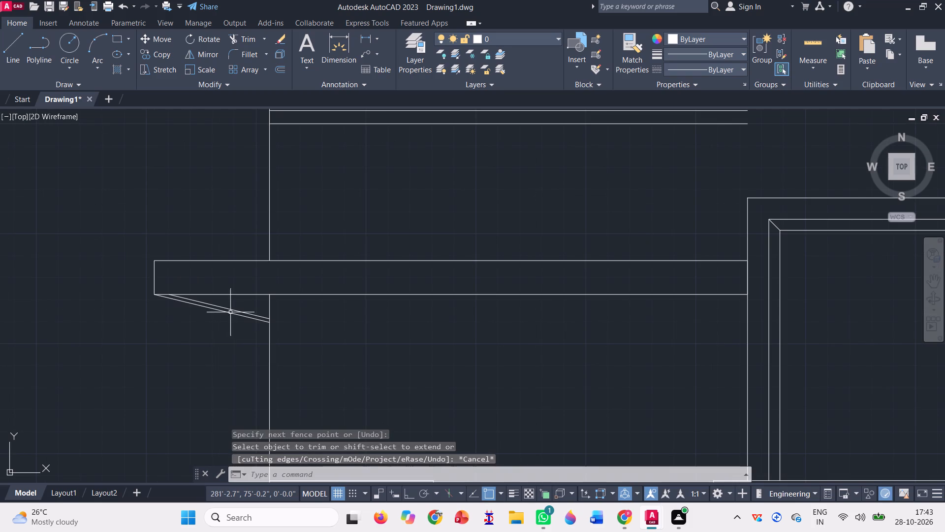
Draw a short vertical line along the left wall joining the lower ends of the two sloping lines.
scroll(212, 332, up, 1)
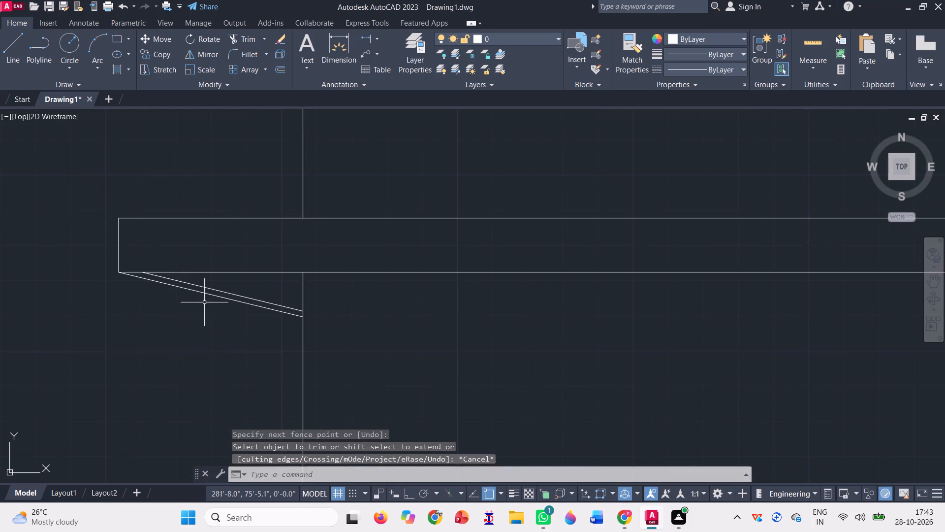
scroll(204, 294, up, 2)
scroll(163, 323, down, 2)
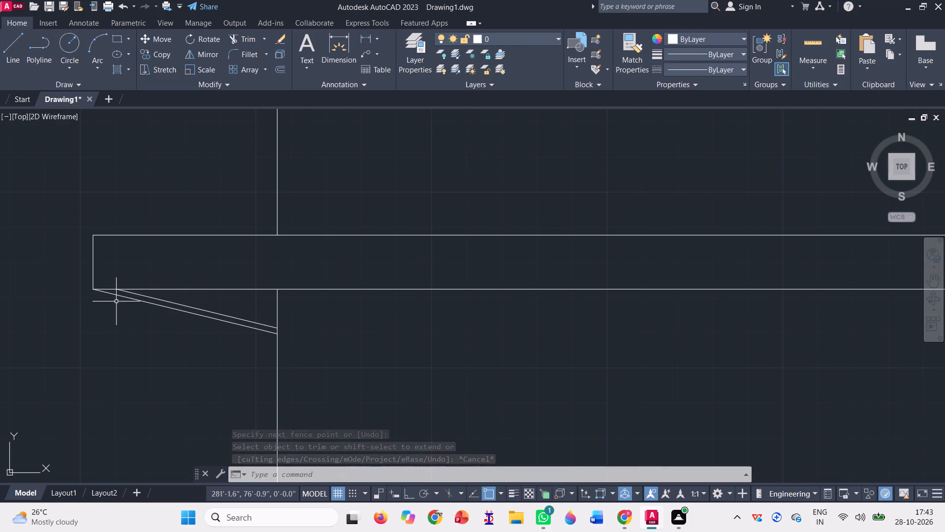
key(l)
key(Return)
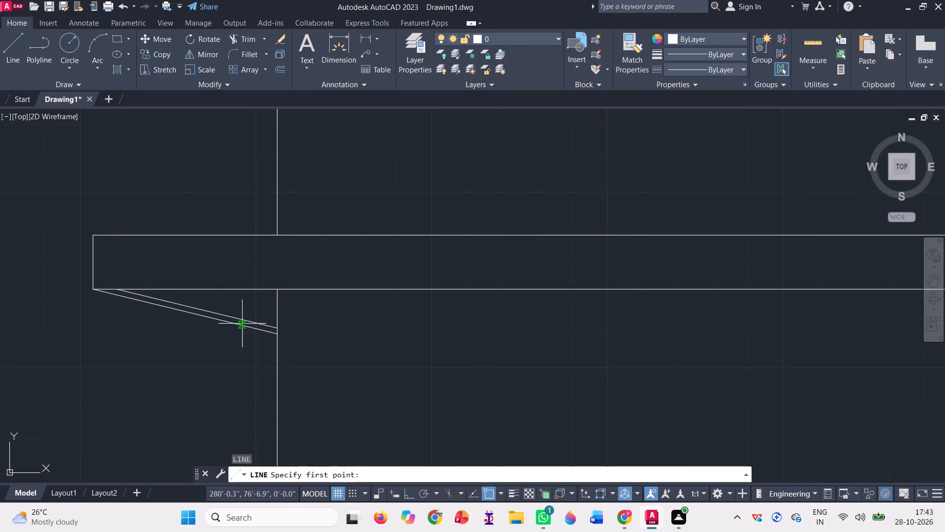
scroll(262, 328, up, 3)
click(321, 358)
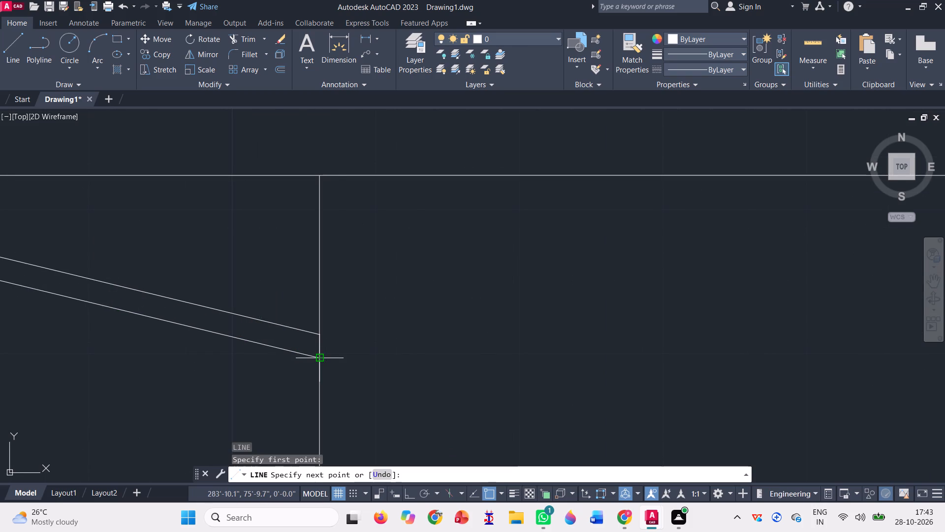
click(317, 332)
key(space)
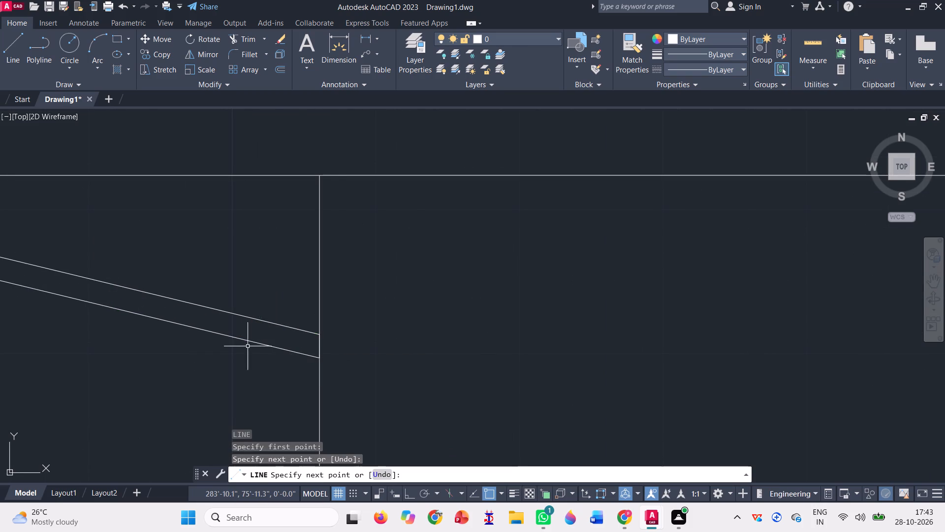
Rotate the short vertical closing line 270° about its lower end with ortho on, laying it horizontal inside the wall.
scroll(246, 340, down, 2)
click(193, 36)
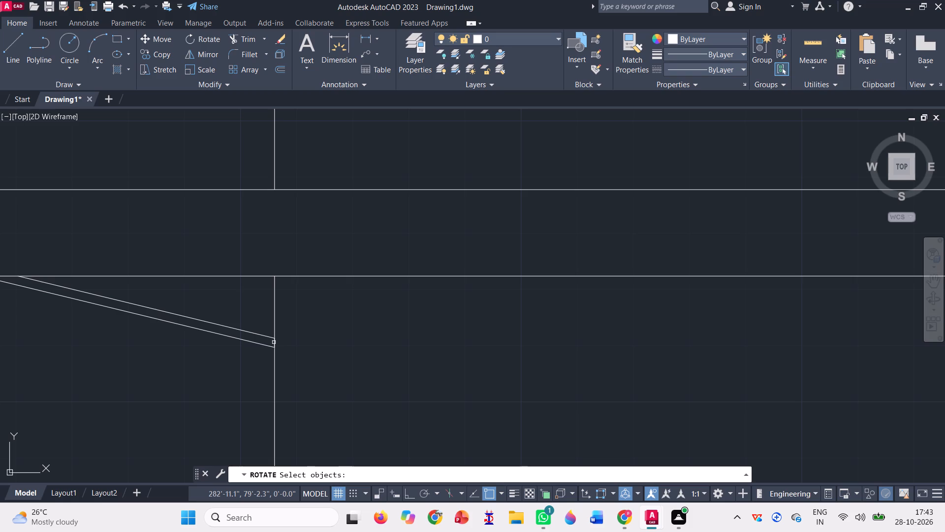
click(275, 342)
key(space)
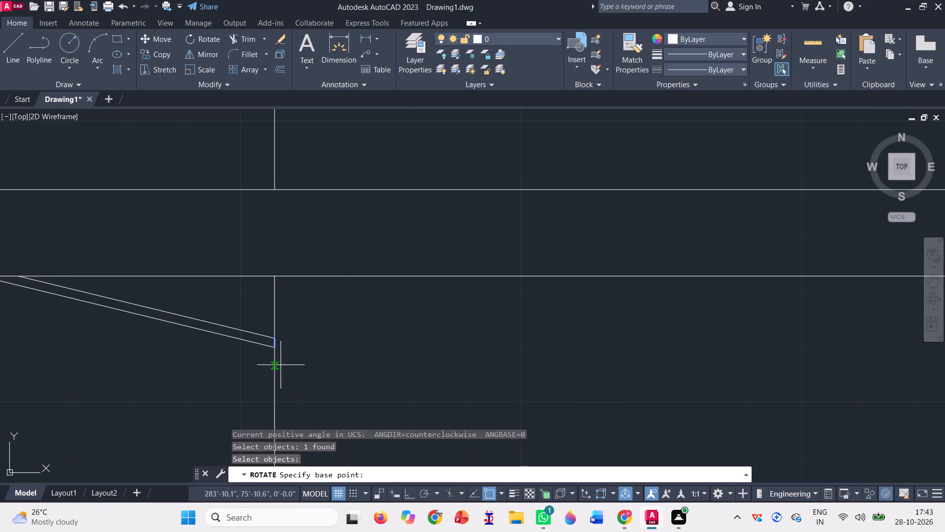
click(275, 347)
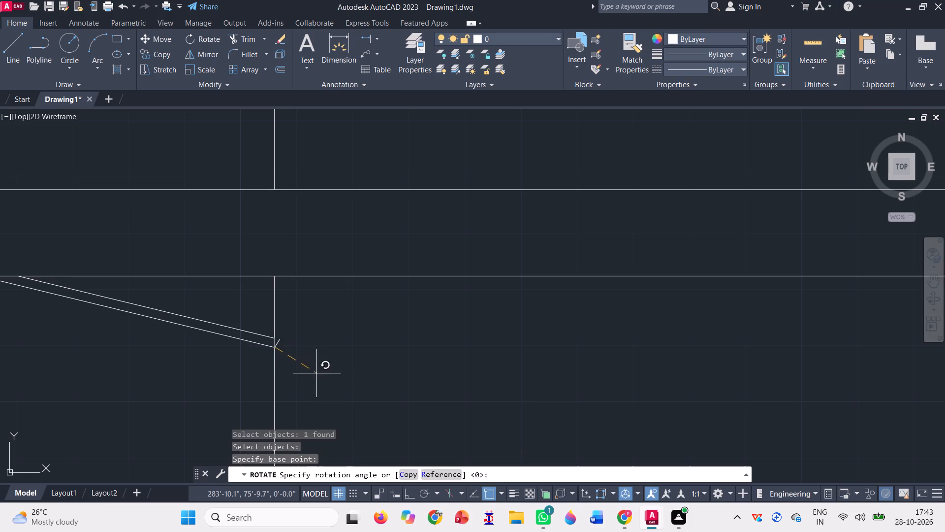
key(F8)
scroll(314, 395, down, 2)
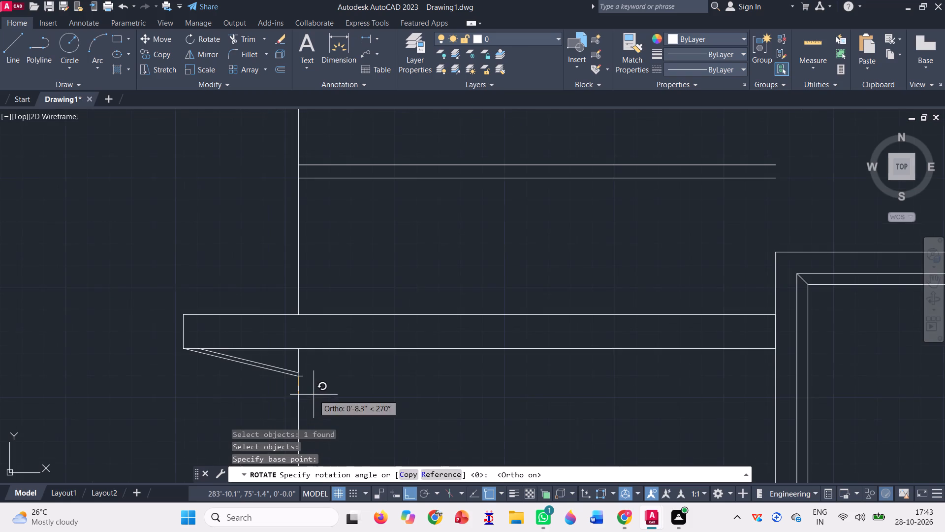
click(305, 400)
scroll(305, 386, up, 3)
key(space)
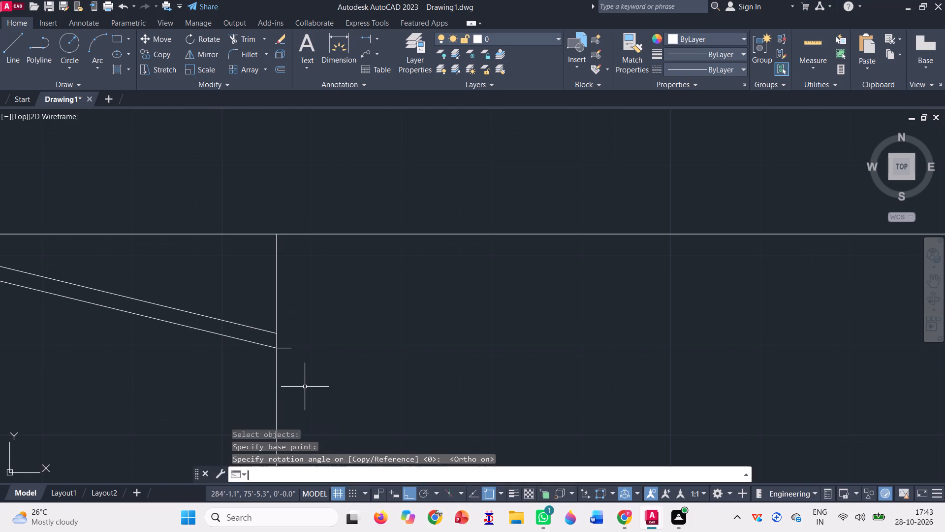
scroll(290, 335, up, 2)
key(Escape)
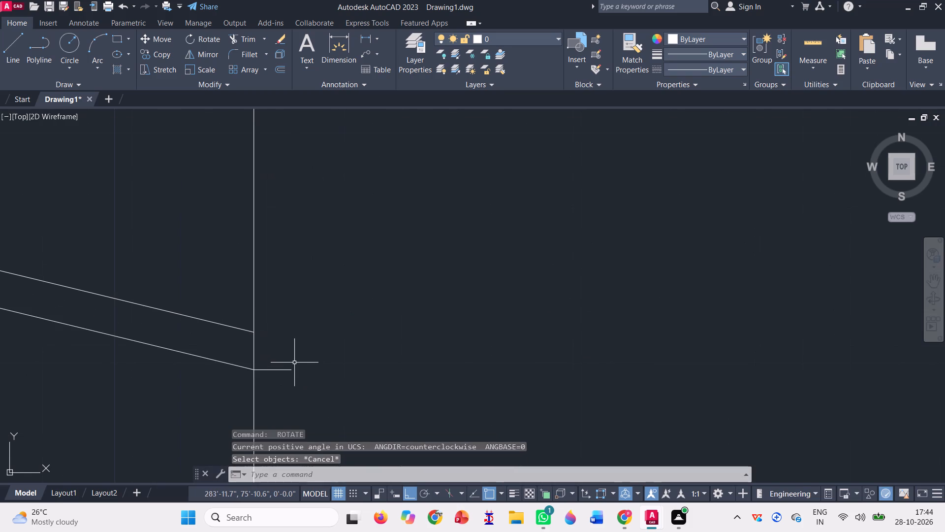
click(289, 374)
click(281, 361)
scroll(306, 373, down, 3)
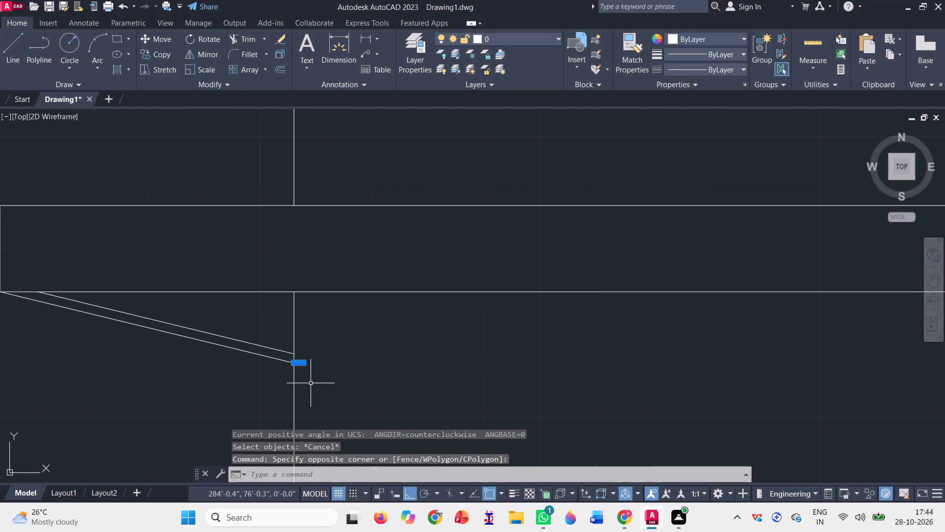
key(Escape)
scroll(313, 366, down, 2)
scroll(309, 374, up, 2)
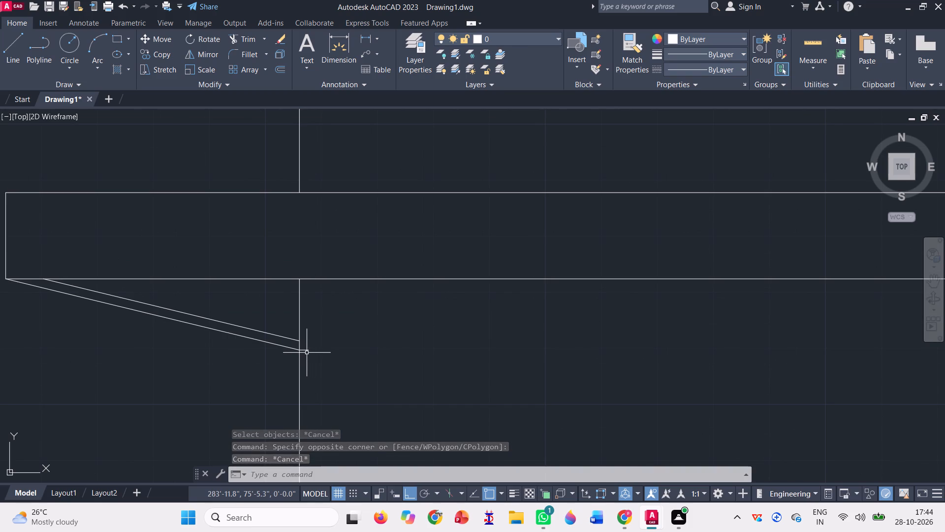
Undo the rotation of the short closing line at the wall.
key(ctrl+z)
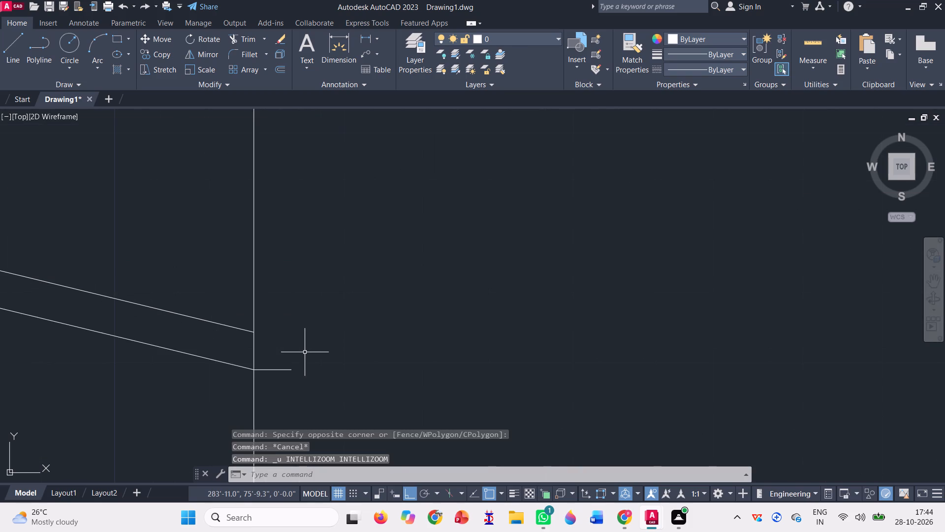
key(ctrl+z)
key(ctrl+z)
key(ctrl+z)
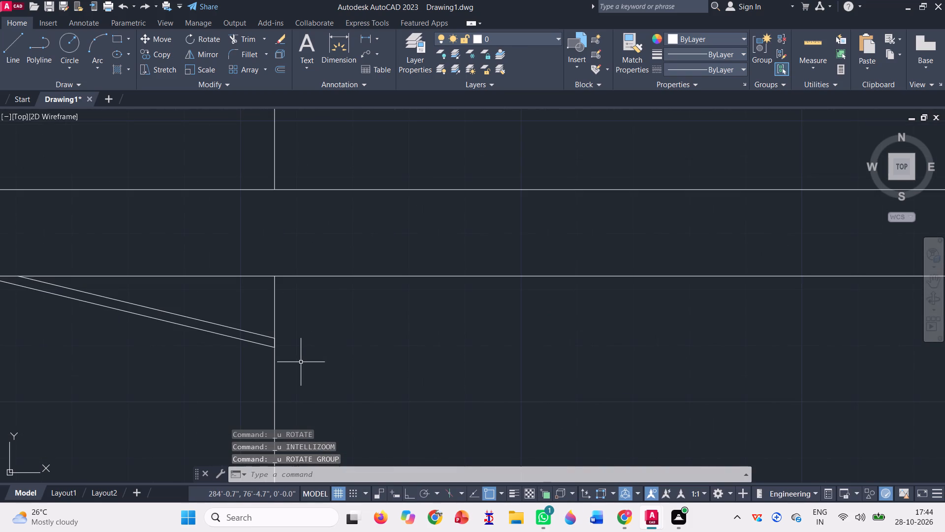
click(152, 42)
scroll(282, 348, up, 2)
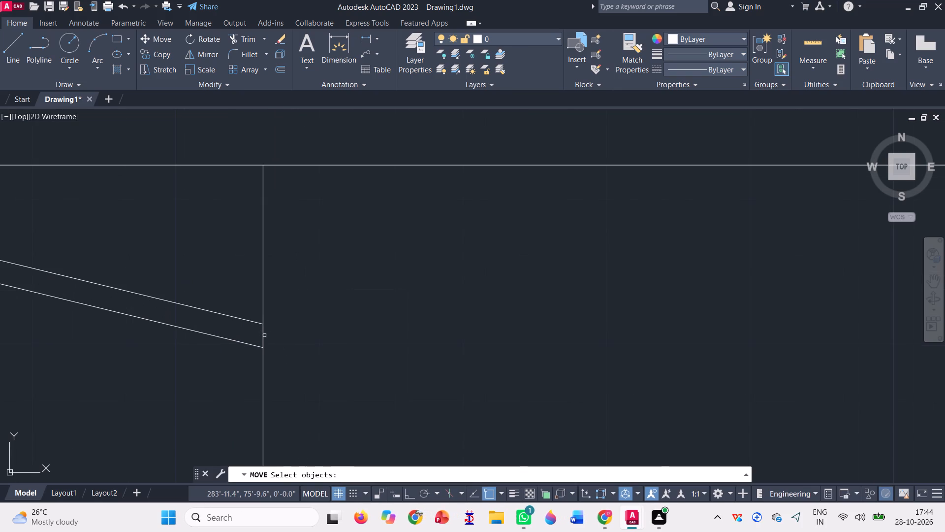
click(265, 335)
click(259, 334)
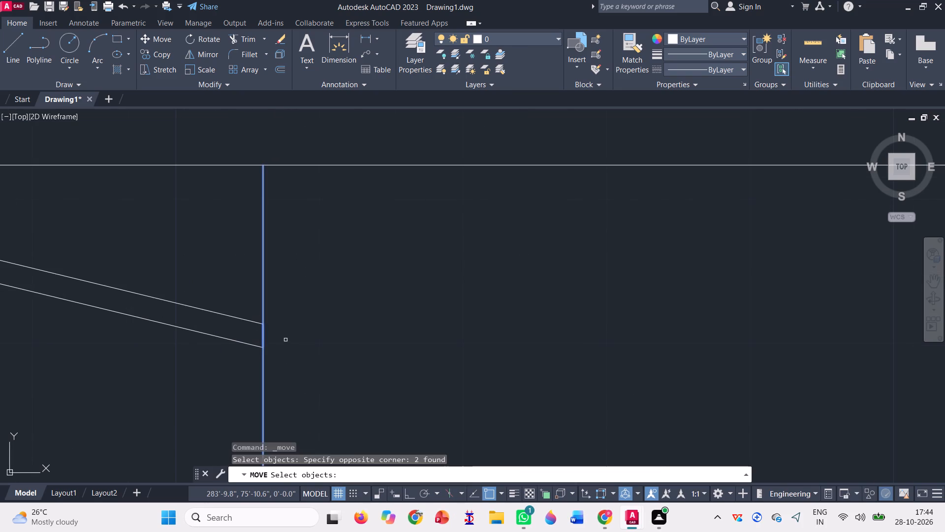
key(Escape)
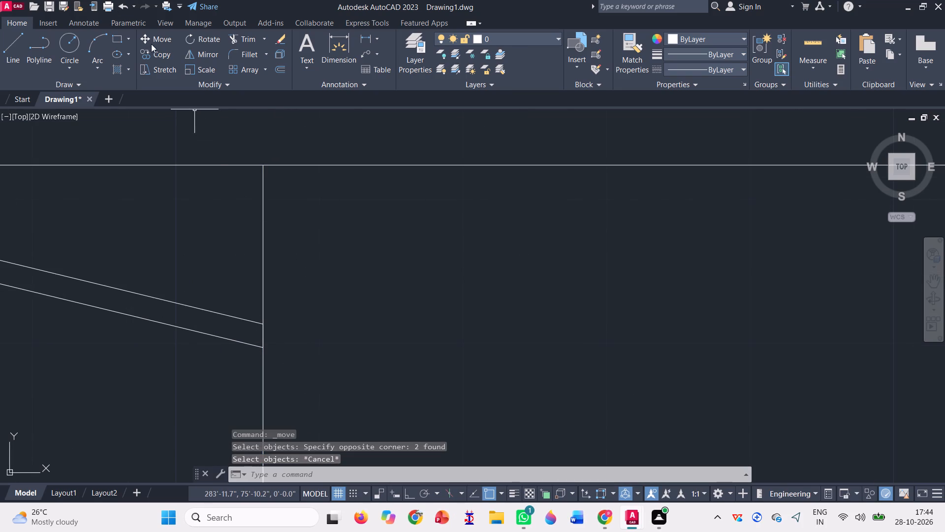
Move the short vertical closing line from the left wall to the canopy's lower corner at the central frame, using its upper end as base point.
click(163, 51)
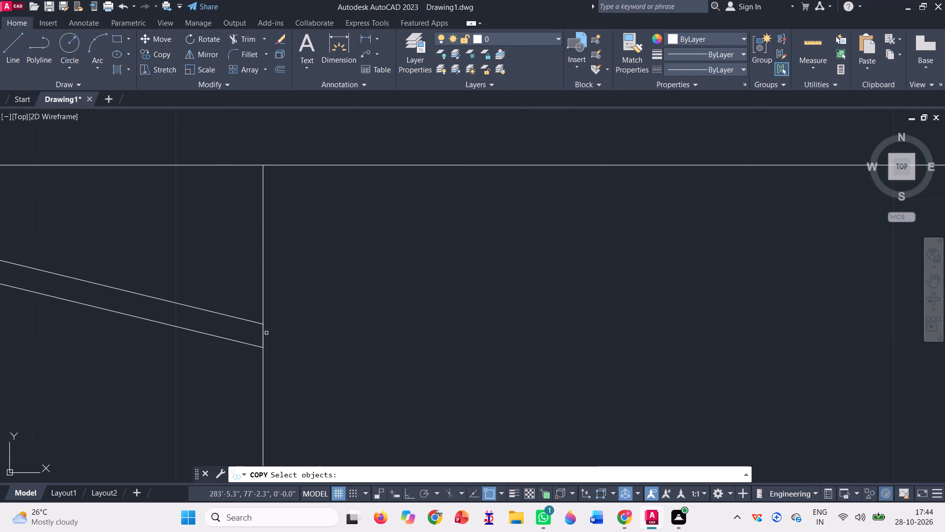
click(165, 41)
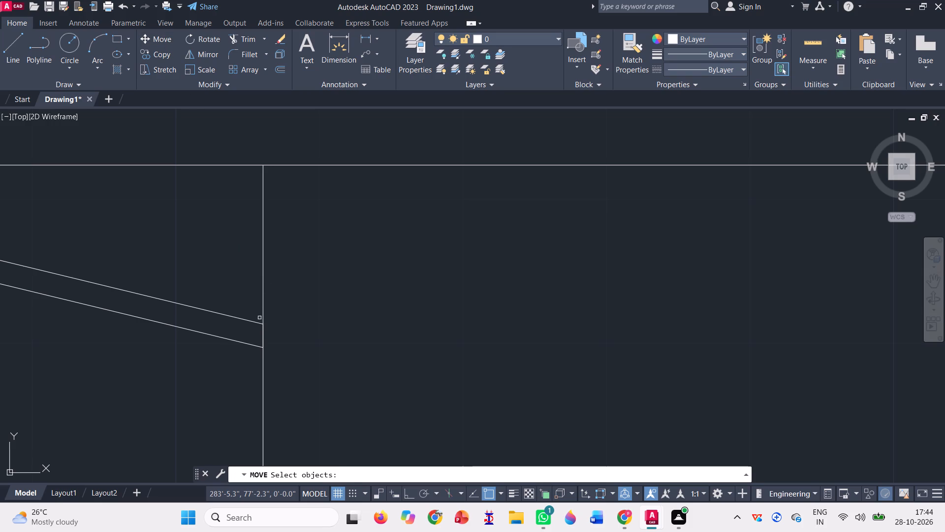
click(262, 333)
key(space)
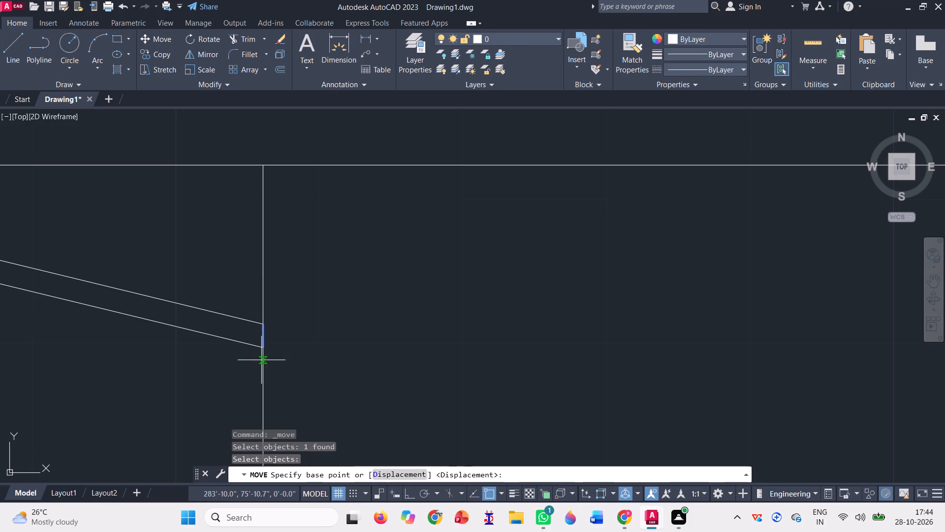
click(260, 322)
scroll(211, 328, down, 2)
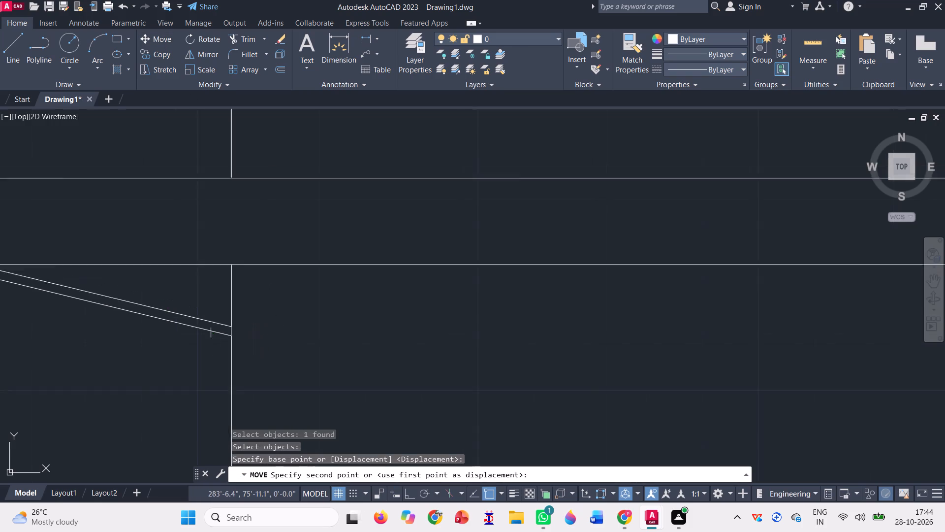
scroll(211, 328, down, 2)
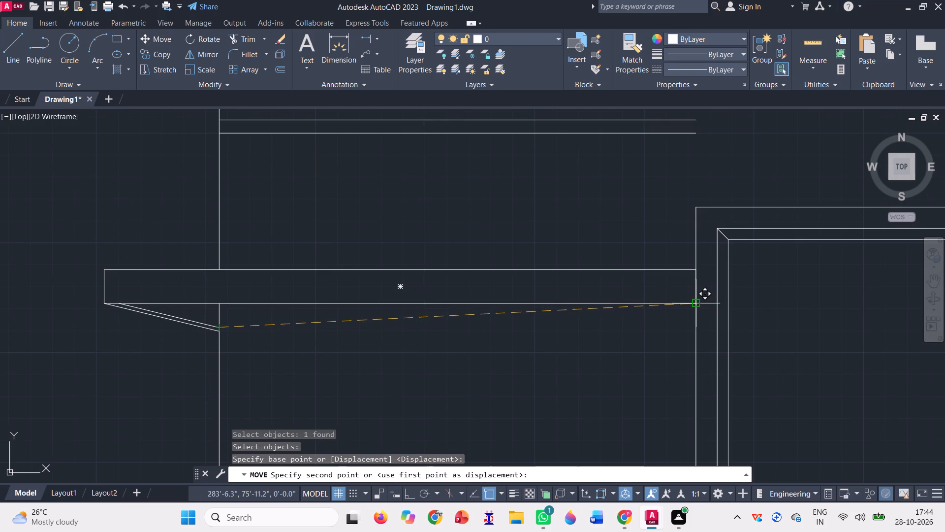
scroll(693, 302, up, 2)
click(702, 306)
scroll(474, 267, down, 2)
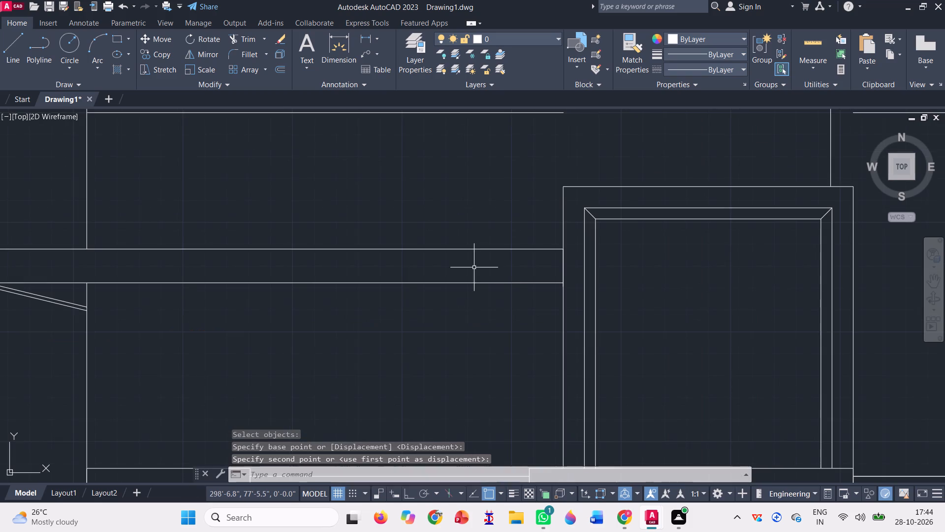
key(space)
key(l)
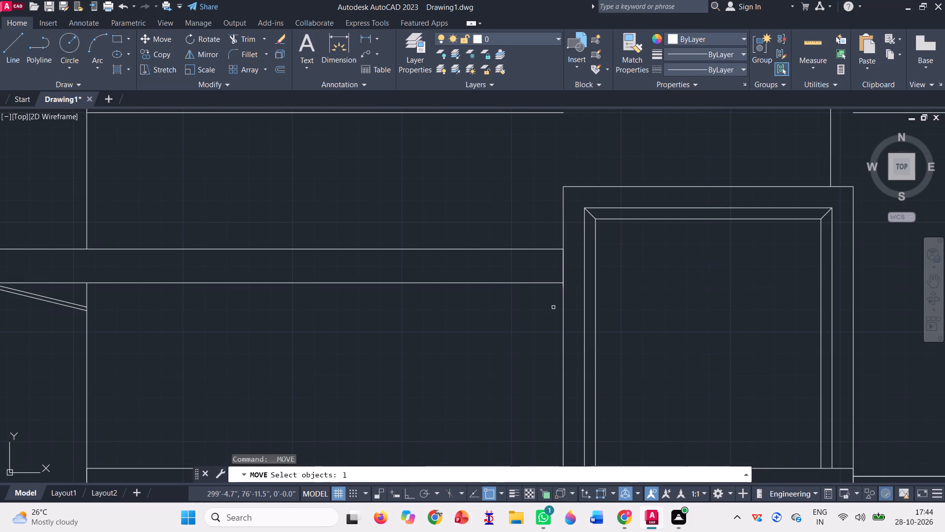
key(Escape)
Draw a horizontal line with ortho on from the moved line's lower end, parallel below the canopy underside, past both sloping bracket lines.
key(l)
key(Return)
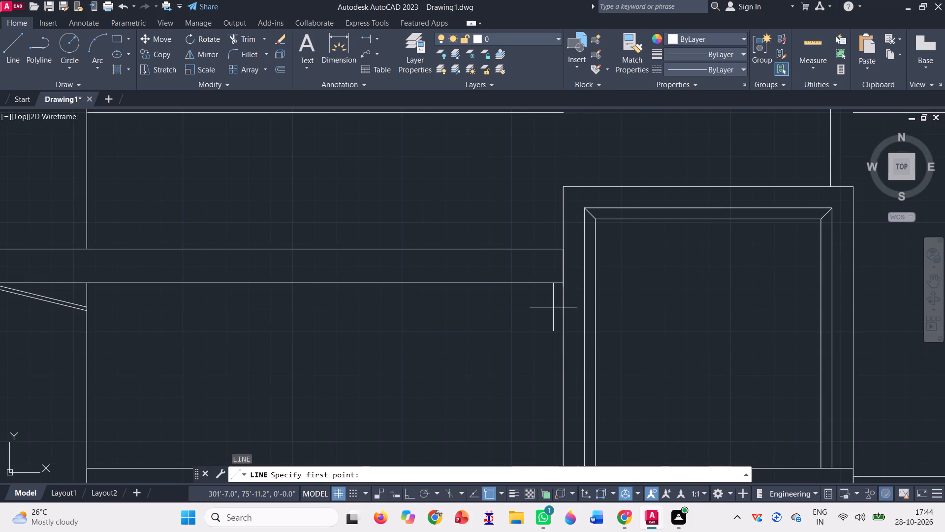
scroll(577, 285, up, 2)
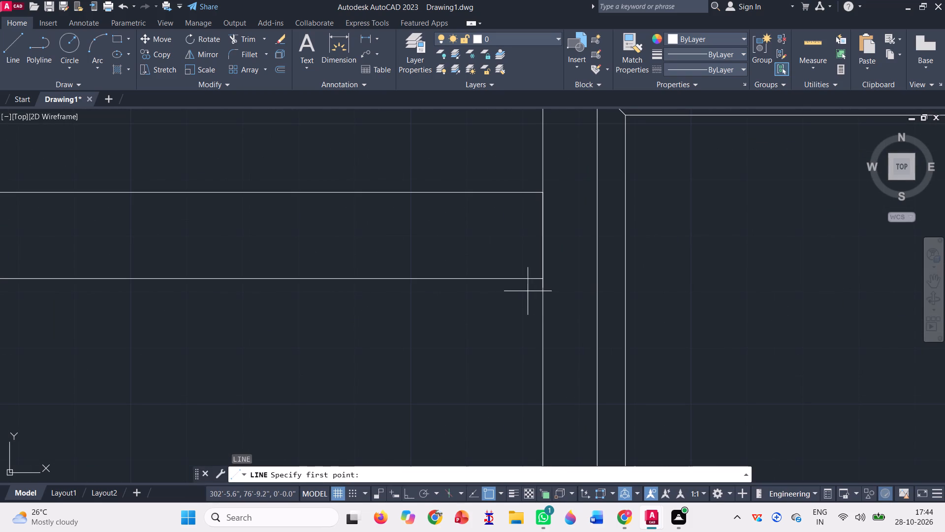
scroll(540, 292, up, 2)
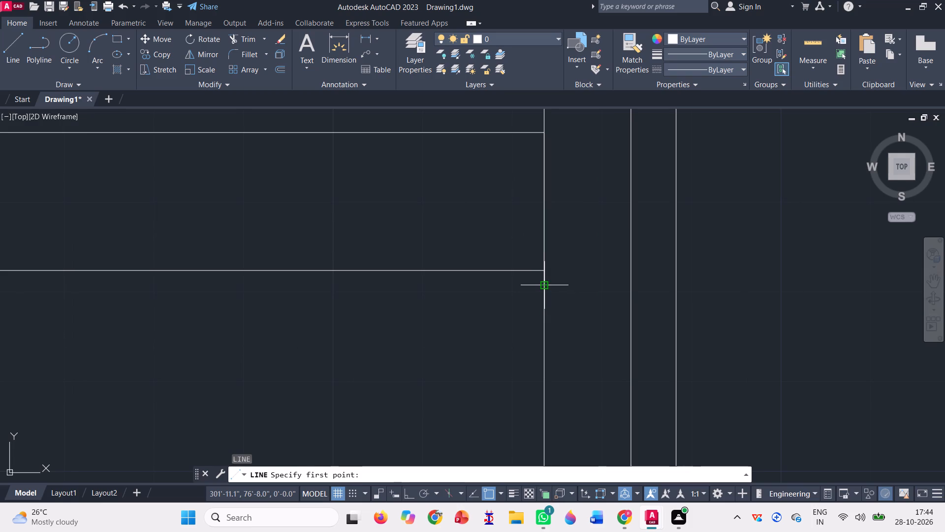
scroll(540, 289, up, 3)
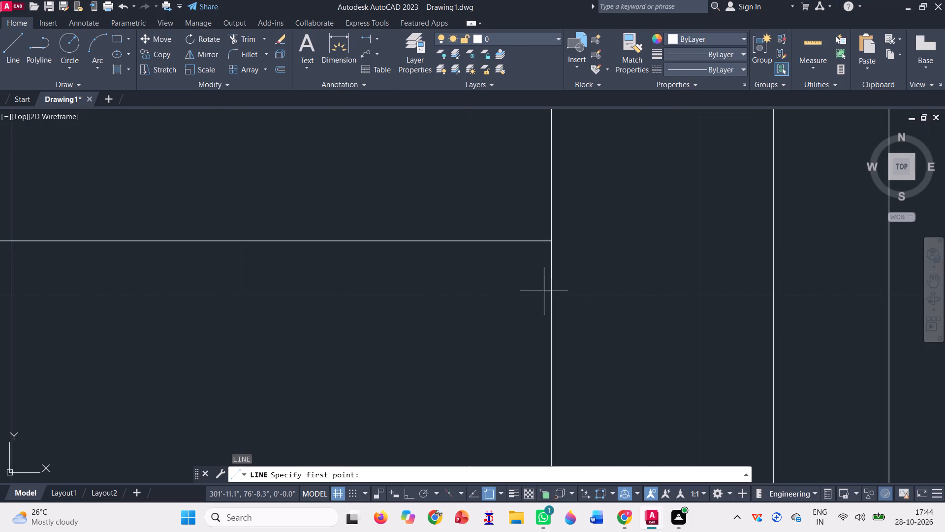
click(551, 279)
scroll(654, 278, down, 3)
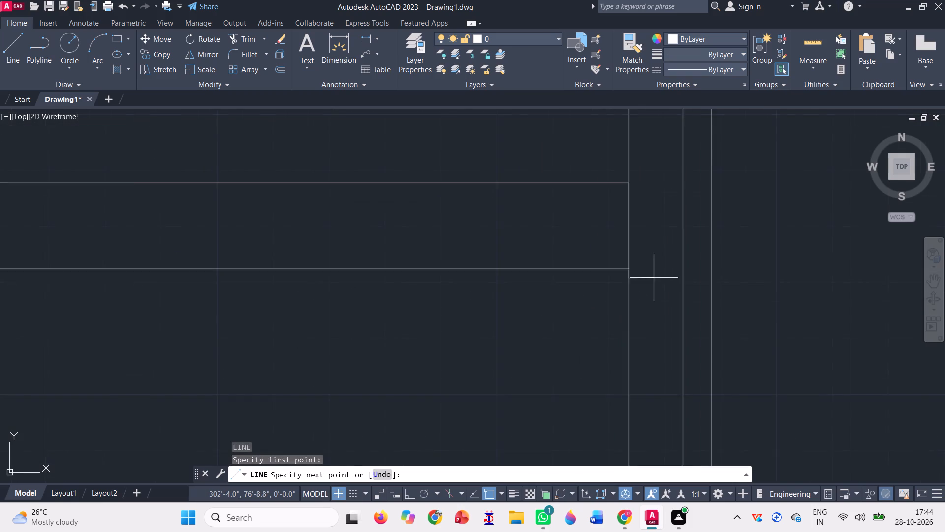
scroll(654, 278, down, 3)
key(F8)
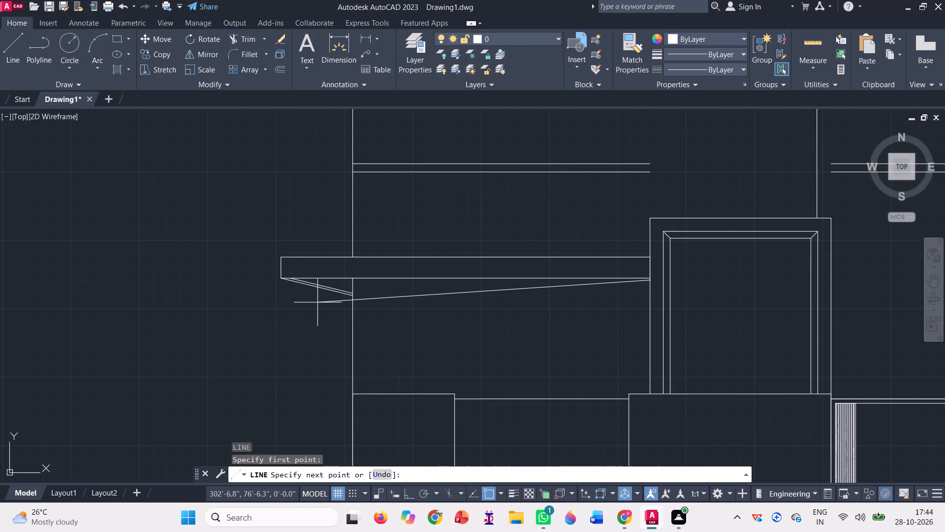
scroll(316, 292, up, 2)
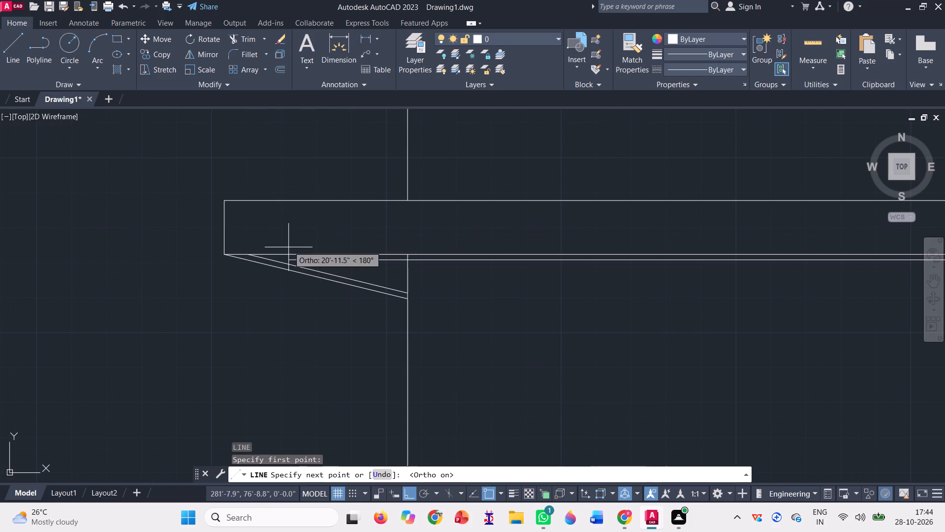
scroll(288, 245, up, 2)
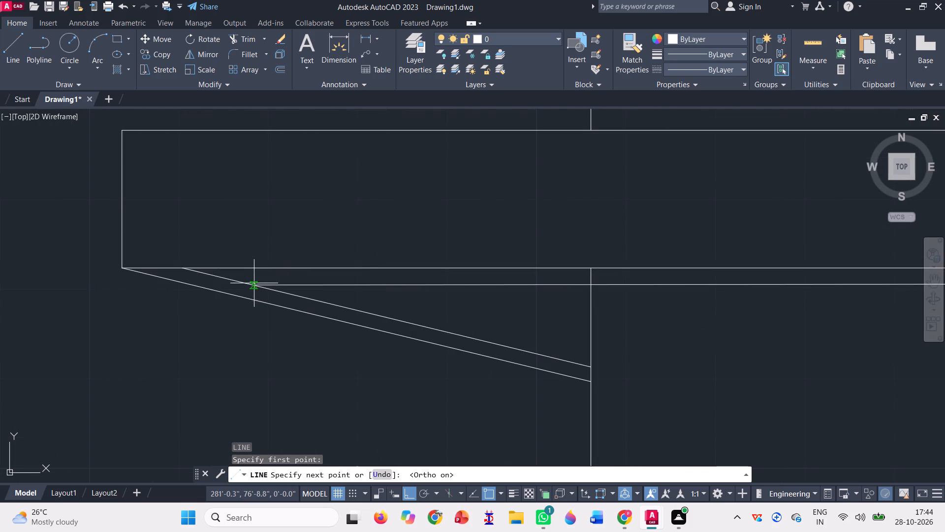
scroll(239, 282, up, 3)
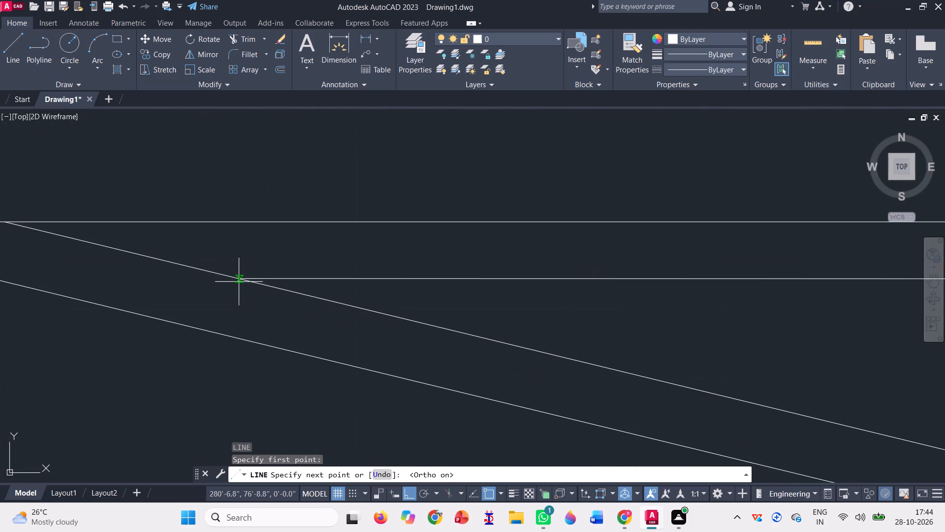
scroll(241, 285, down, 3)
click(115, 290)
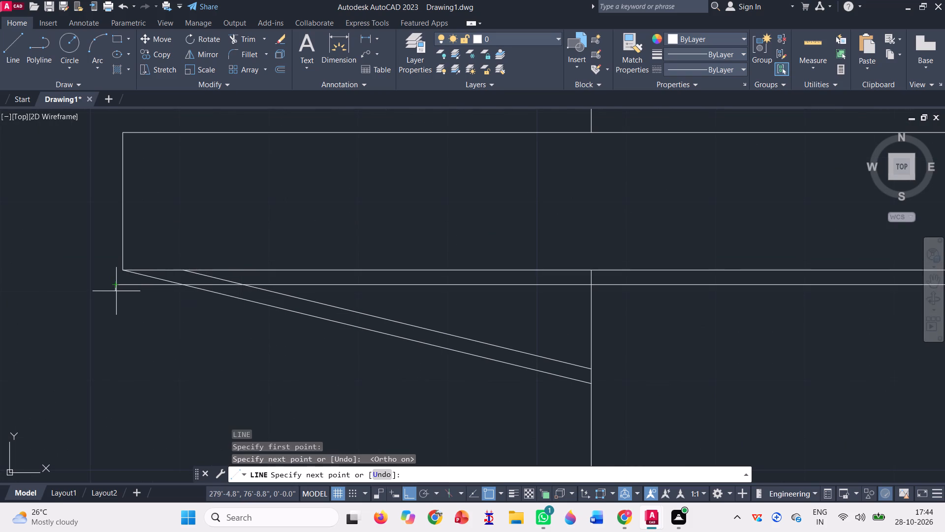
key(space)
Trim the new horizontal line back to the inner sloping line, and trim the inner sloping line's tip above it.
click(244, 38)
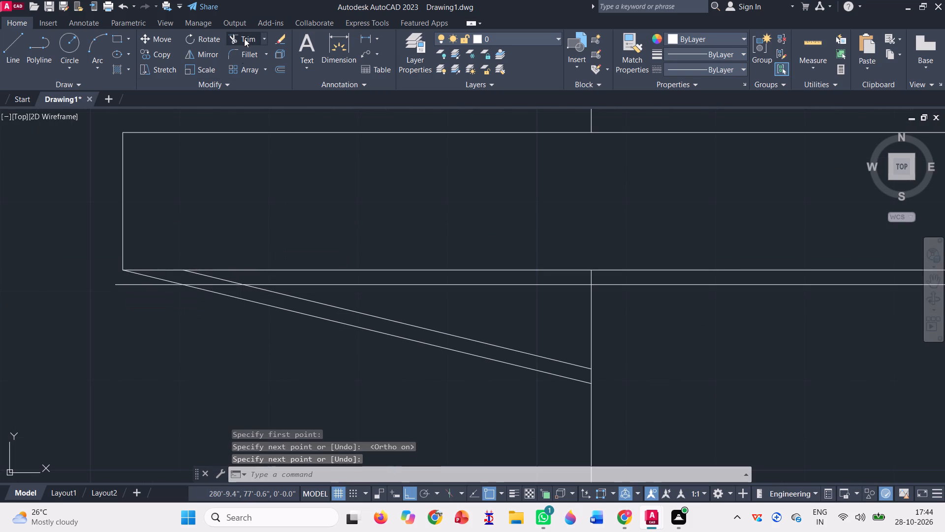
click(153, 295)
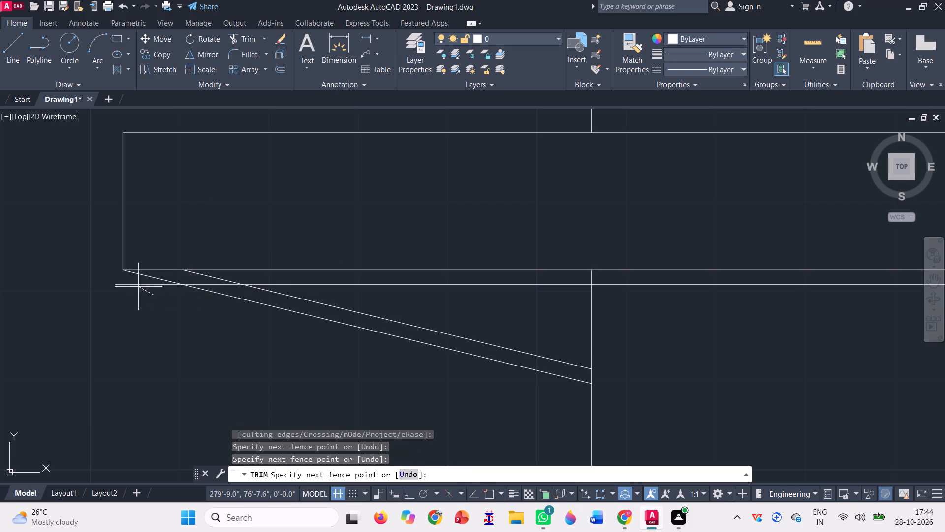
click(125, 283)
scroll(187, 290, up, 2)
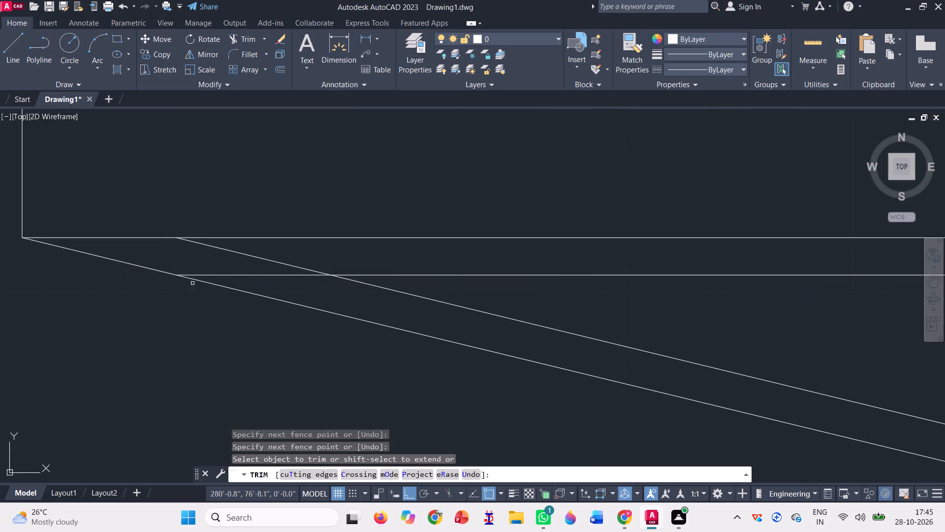
click(207, 271)
click(262, 284)
click(247, 264)
click(286, 250)
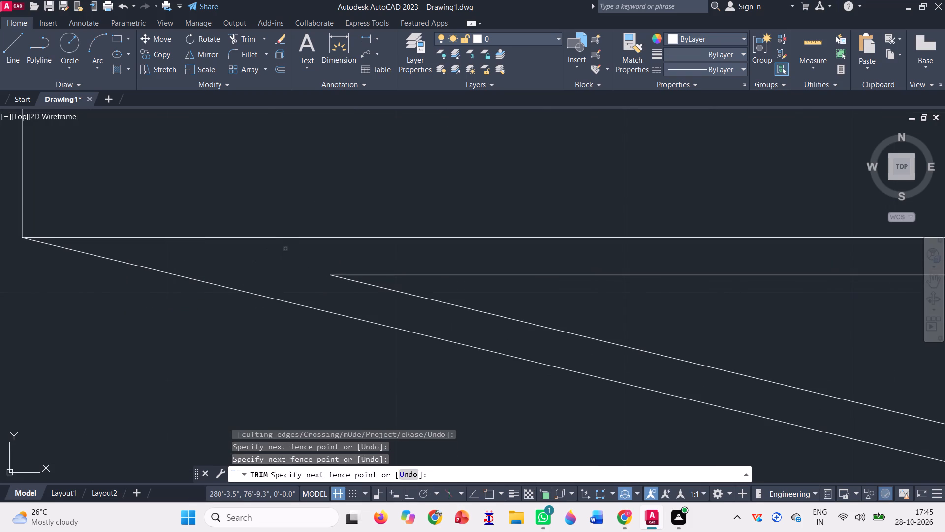
Trim the short vertical pieces between the canopy underside and the new horizontal line, at the left wall and at the central frame.
scroll(229, 292, down, 2)
scroll(153, 307, down, 2)
scroll(350, 298, up, 3)
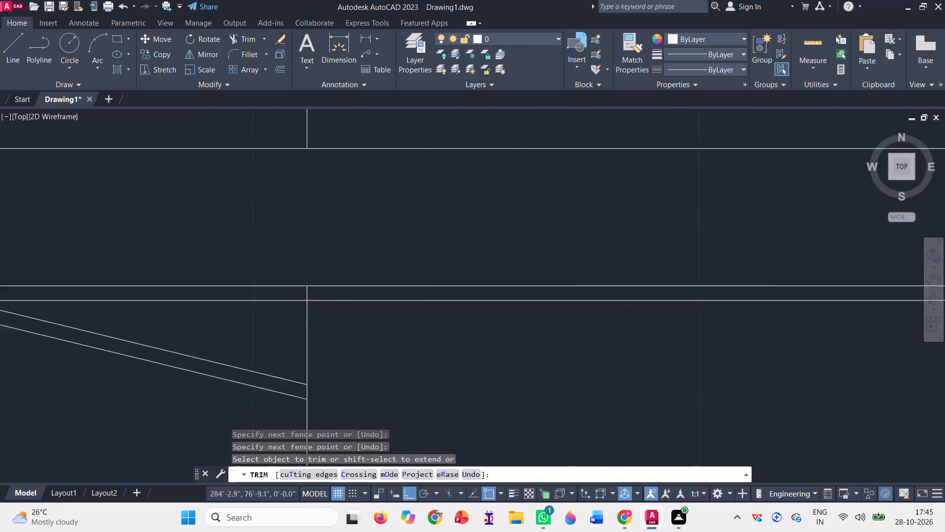
click(280, 299)
scroll(177, 292, down, 4)
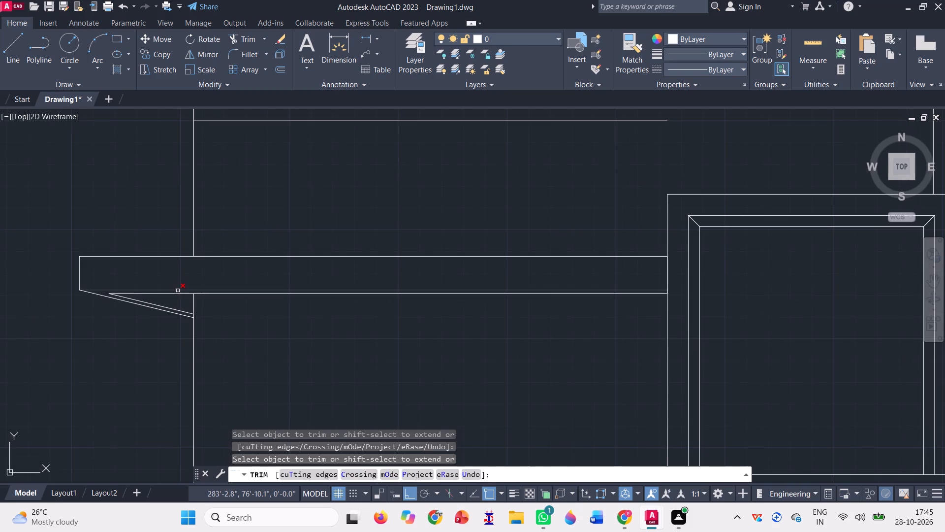
scroll(675, 294, up, 3)
drag(675, 294, 648, 295)
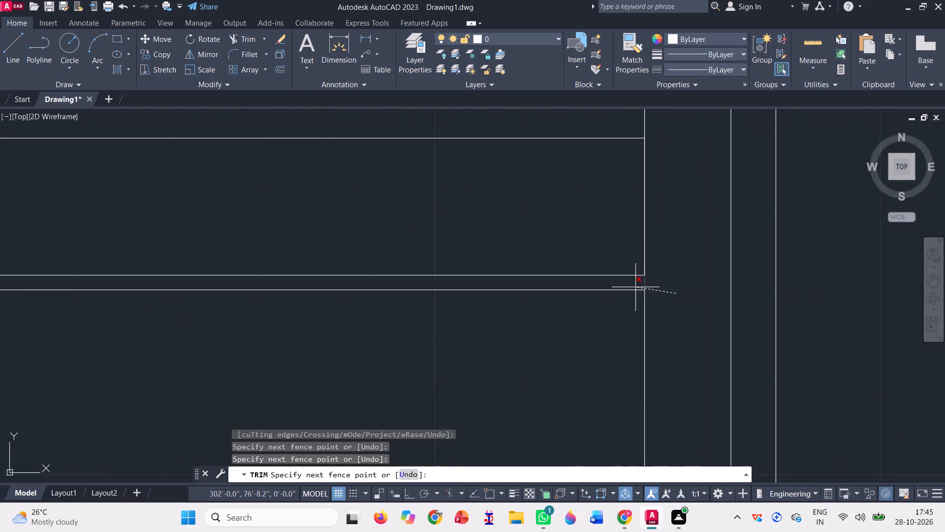
scroll(631, 281, up, 2)
click(706, 289)
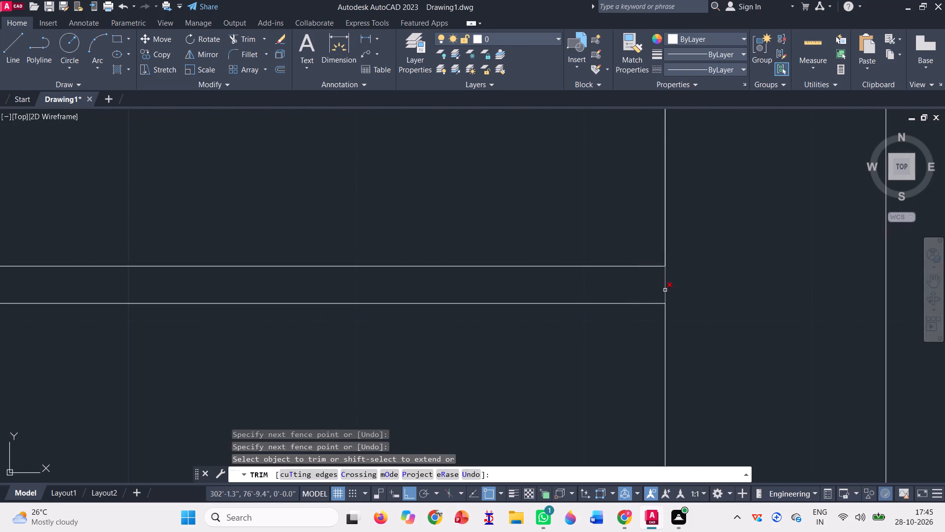
click(665, 287)
scroll(562, 323, down, 4)
scroll(549, 277, down, 2)
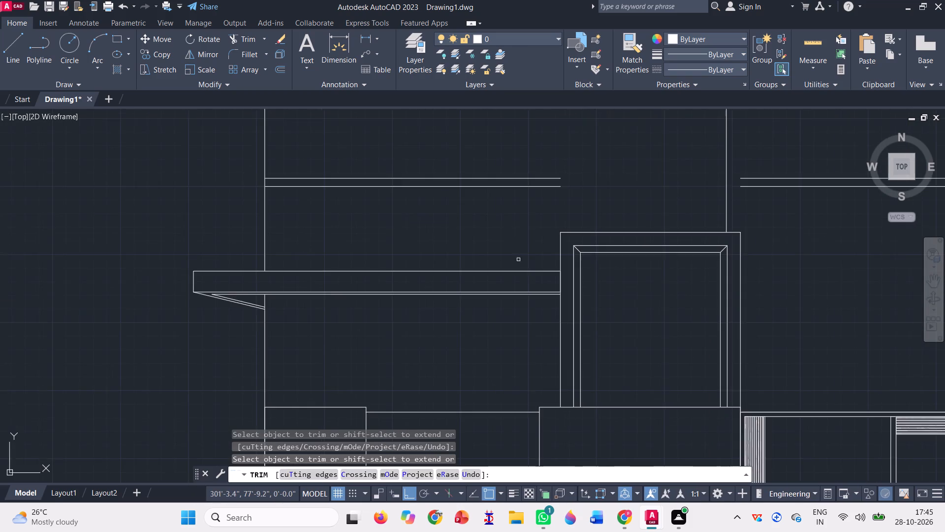
scroll(511, 243, down, 1)
key(Escape)
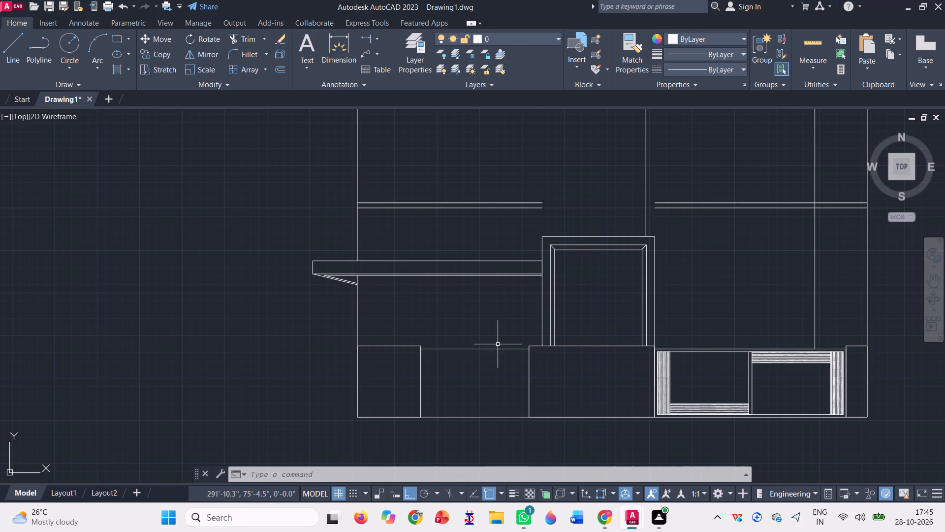
Draw a rectangle from the slab line between the ground-floor blocks up to the central frame's outer edge, just below the canopy.
click(116, 38)
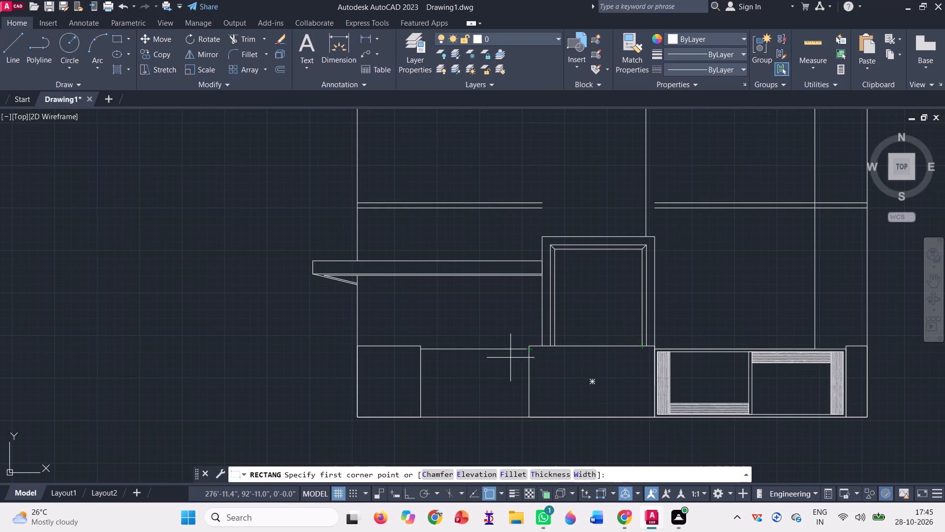
click(456, 348)
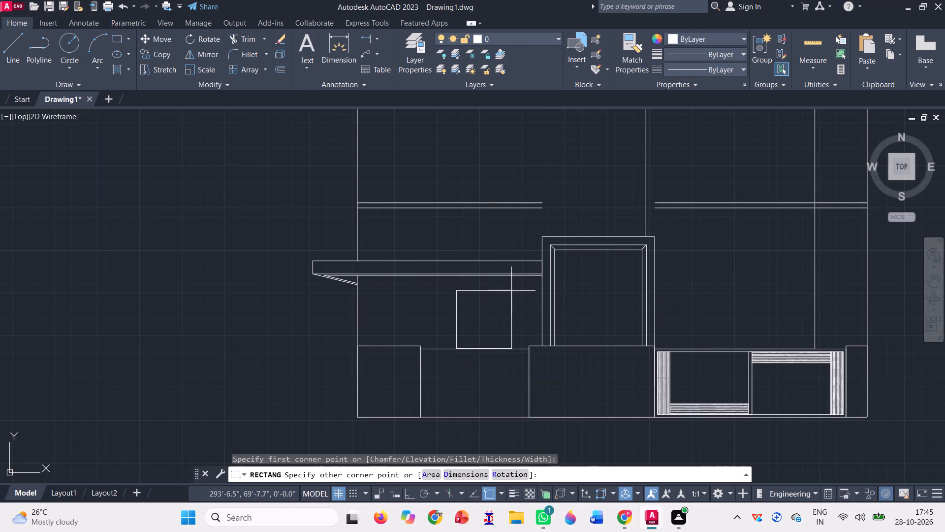
scroll(538, 279, up, 3)
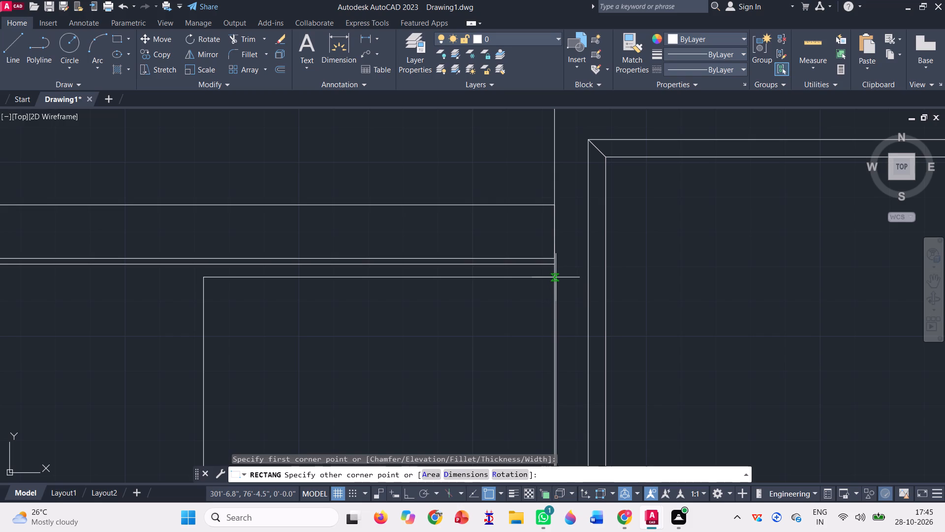
click(556, 275)
scroll(468, 307, down, 2)
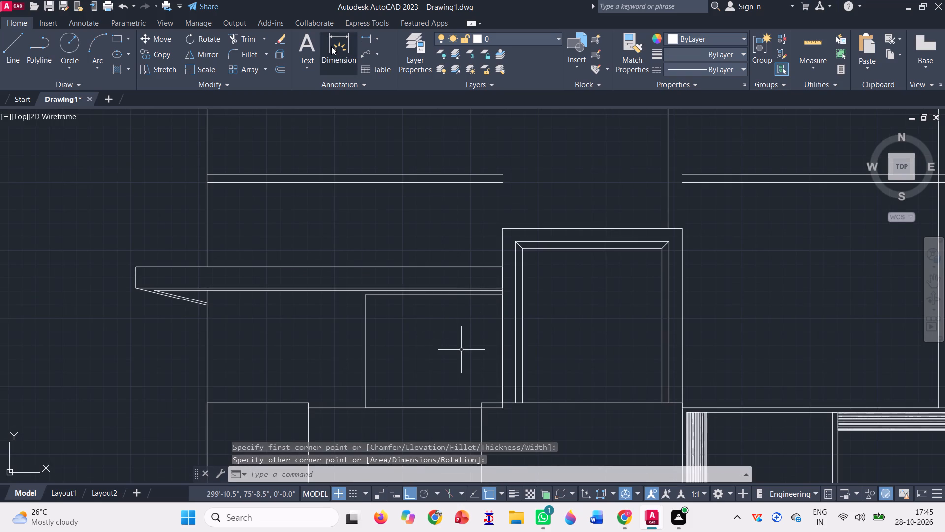
Trim the new rectangle's lower corner where it overlaps the ground-floor block under the central frame.
click(237, 38)
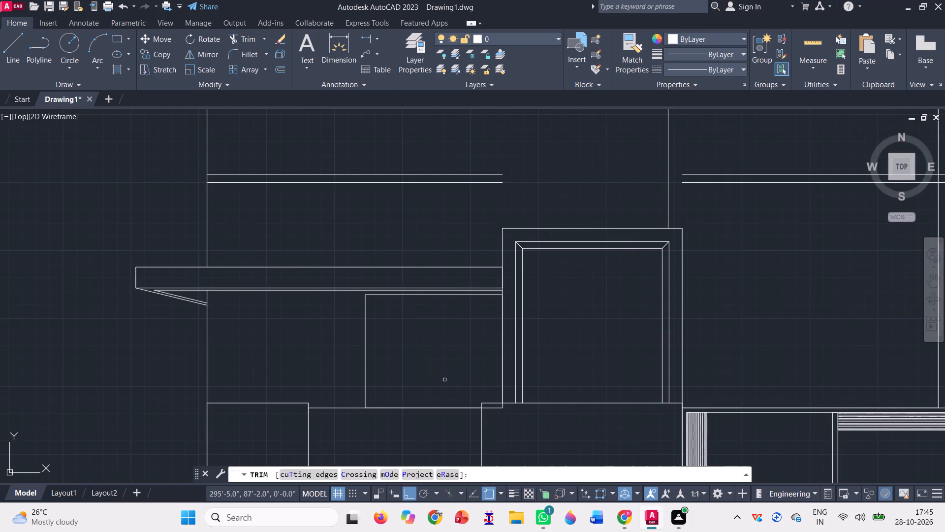
scroll(496, 406, up, 3)
click(530, 415)
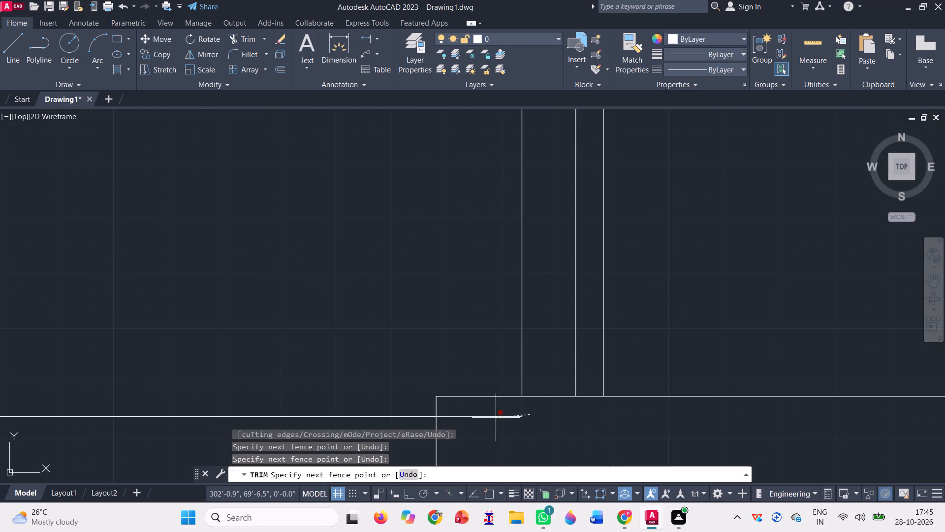
click(497, 421)
scroll(497, 421, down, 3)
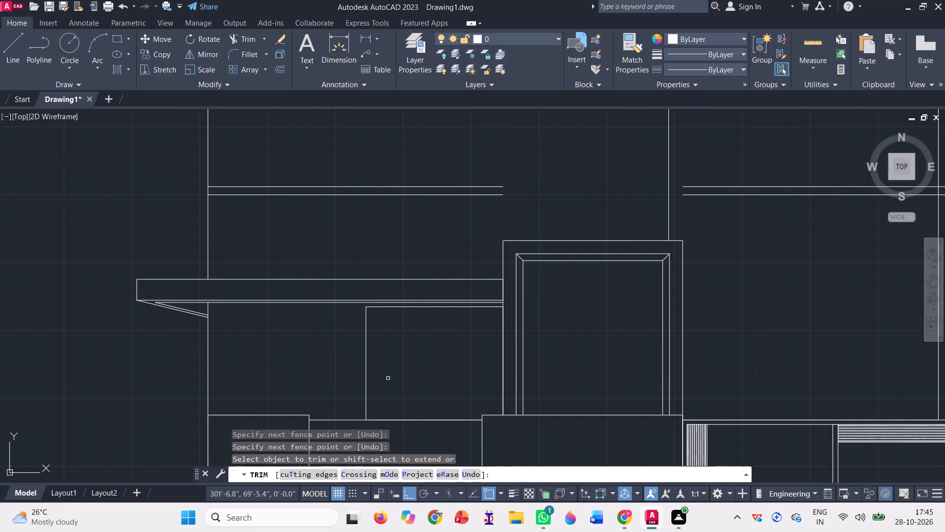
key(Escape)
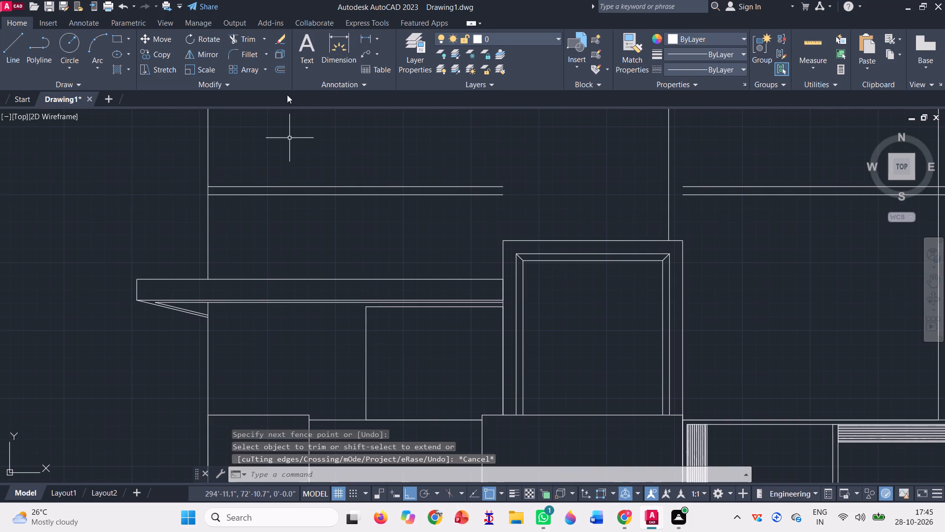
Offset the rectangle beneath the canopy slightly inward, using a through point, to form a thin window frame.
click(281, 69)
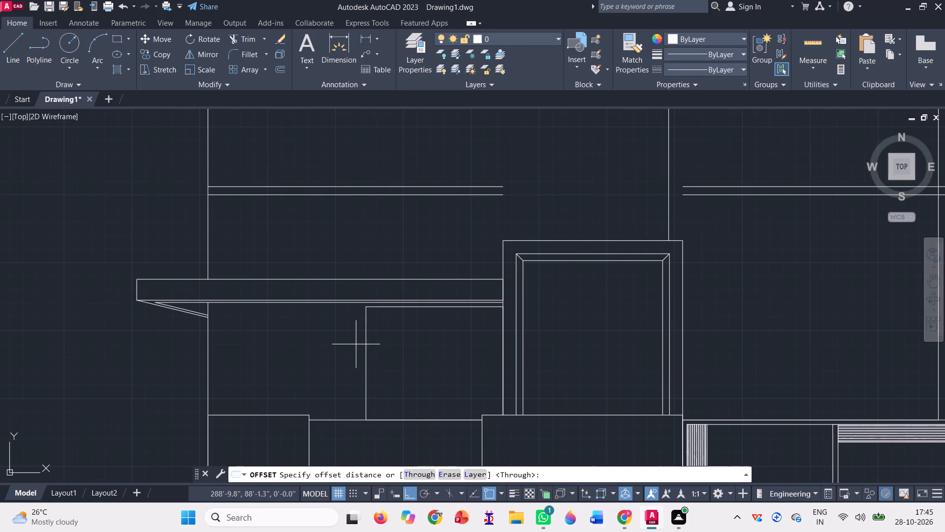
key(space)
click(365, 354)
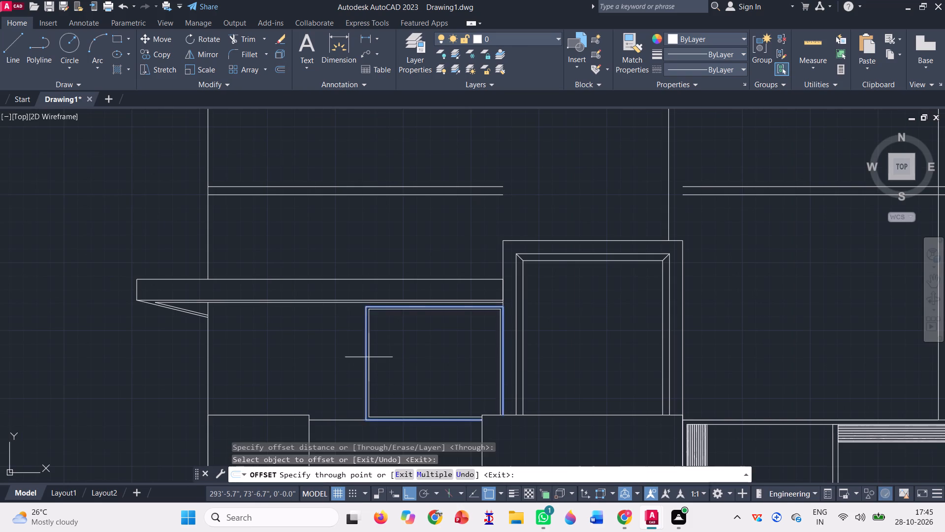
scroll(369, 357, up, 2)
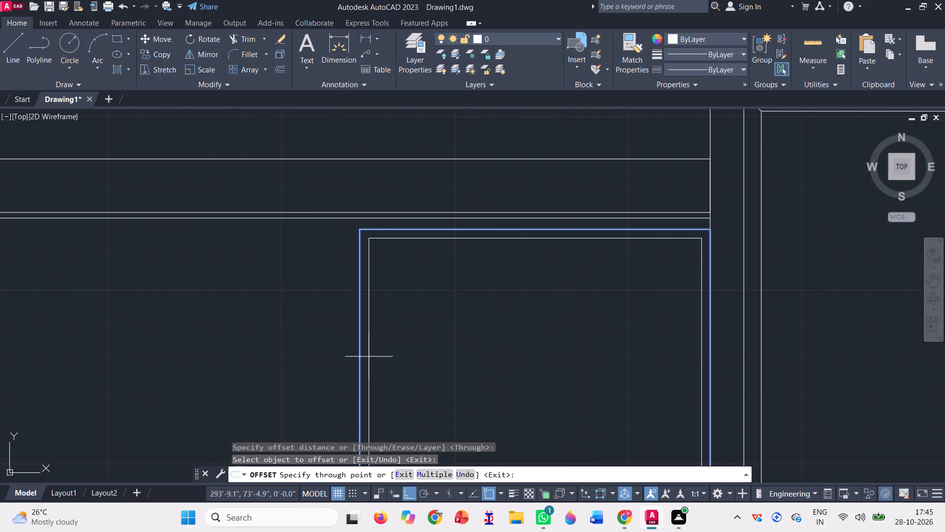
click(369, 356)
scroll(309, 317, down, 2)
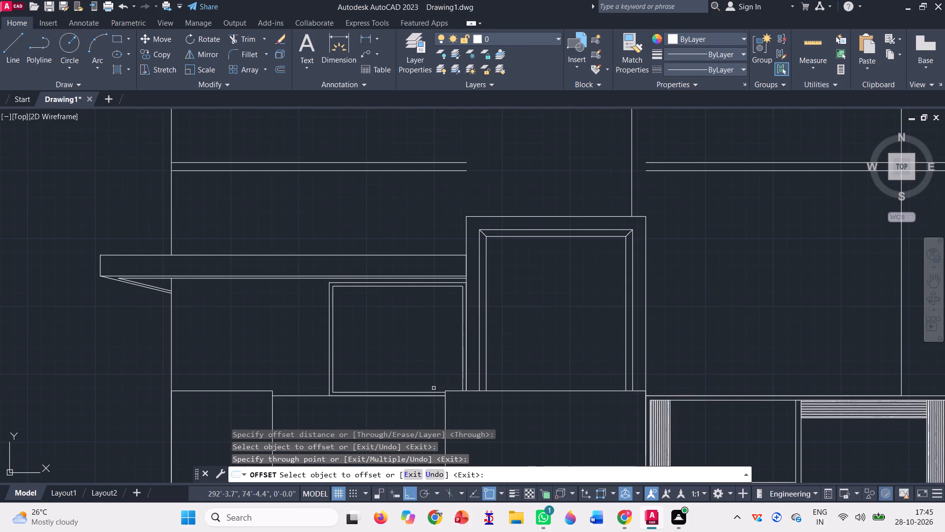
scroll(442, 380, up, 1)
key(Escape)
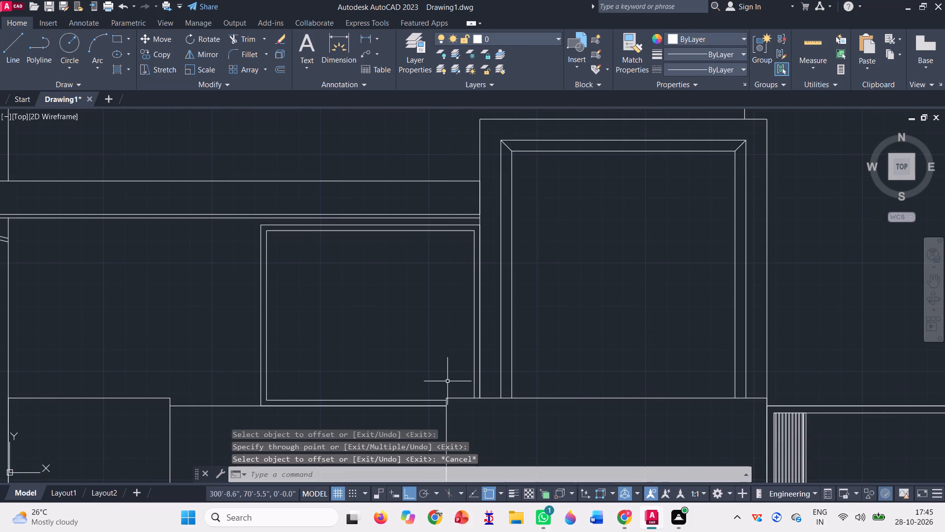
Draw a narrow full-height rectangle as a mullion between the inner frame's top and bottom edges, about a quarter of the way across from its outer side.
click(114, 43)
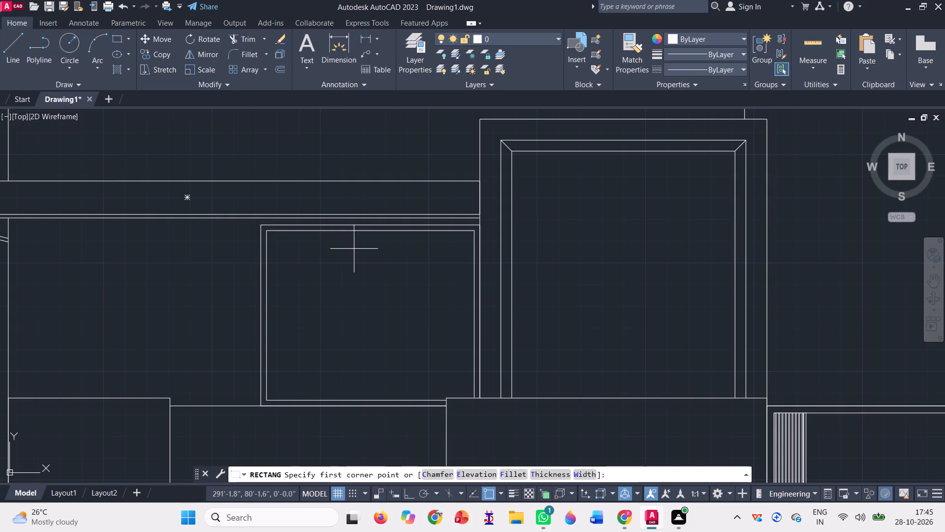
scroll(354, 249, up, 2)
click(268, 198)
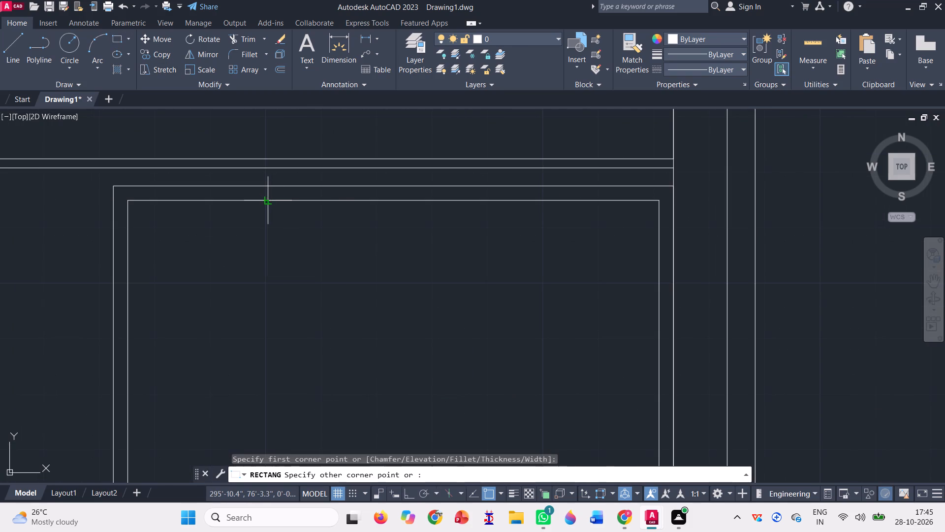
scroll(343, 250, down, 2)
scroll(309, 395, up, 2)
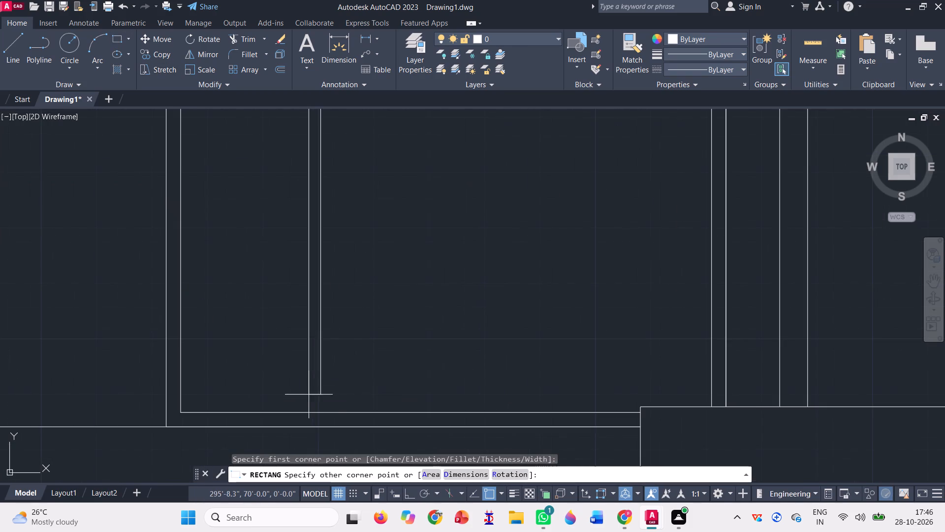
scroll(327, 411, up, 2)
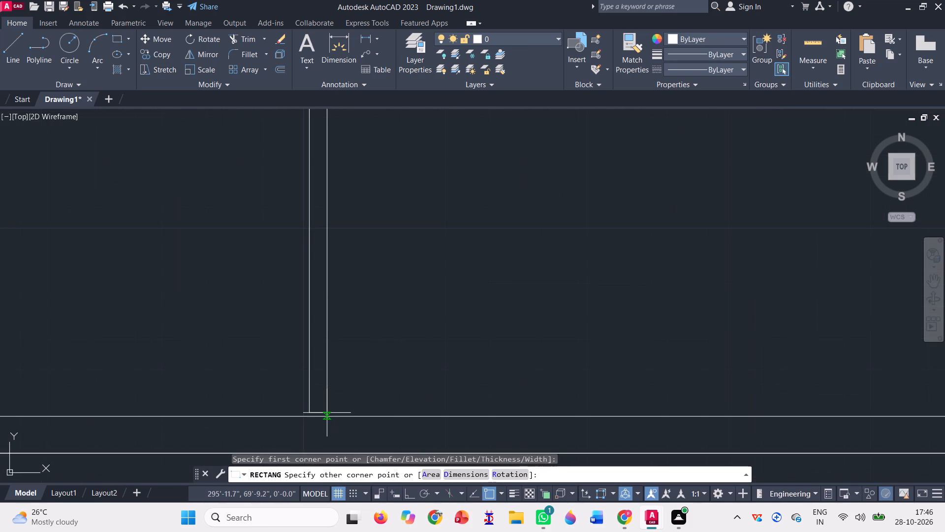
click(328, 417)
scroll(346, 434, down, 2)
scroll(359, 391, down, 2)
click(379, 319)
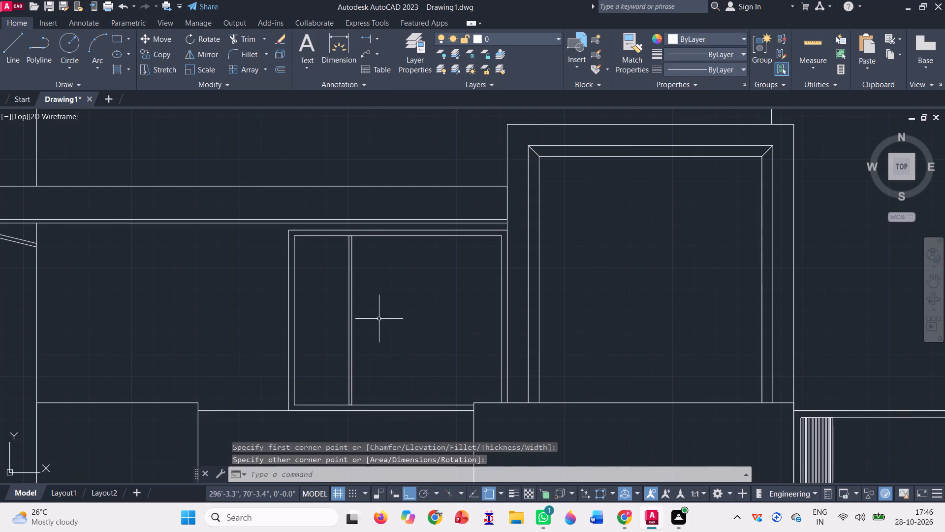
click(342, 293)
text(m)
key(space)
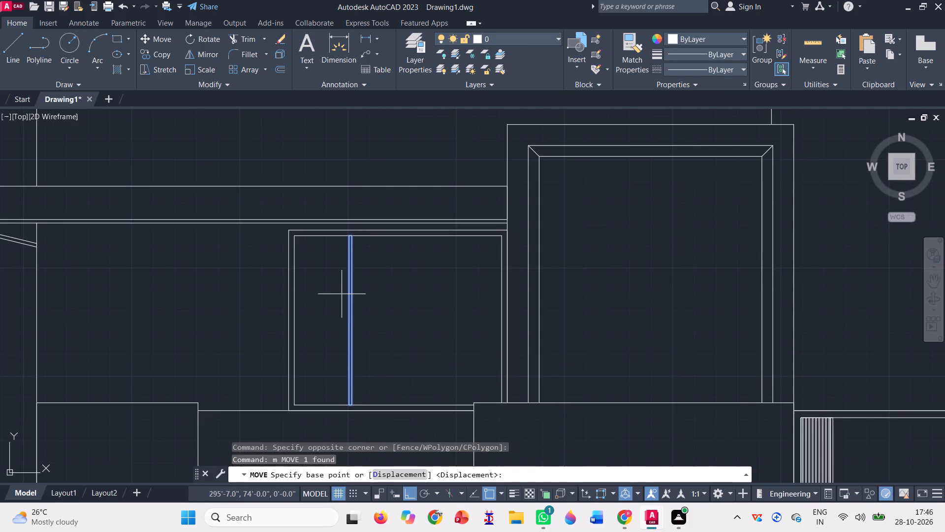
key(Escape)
Copy the mullion along the inner frame's top edge to two closely spaced positions nearer the central frame.
click(382, 293)
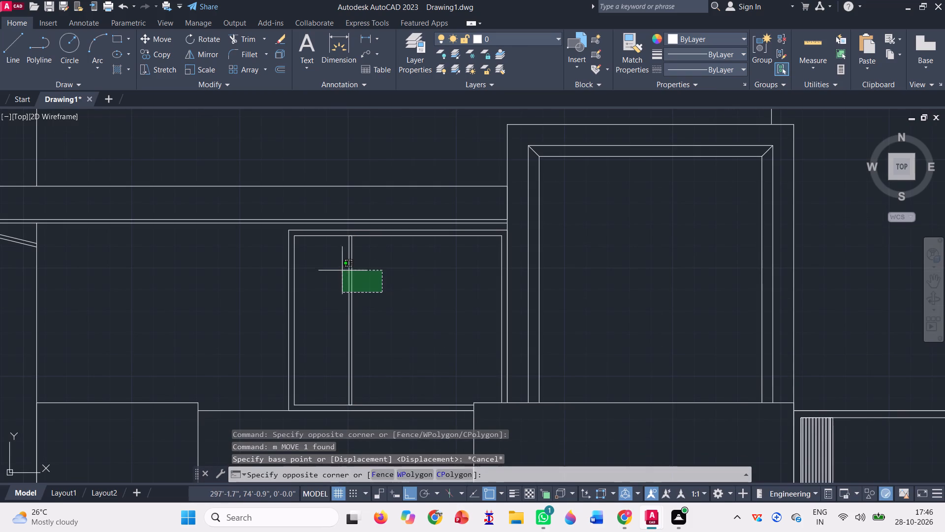
click(338, 270)
text(co)
key(space)
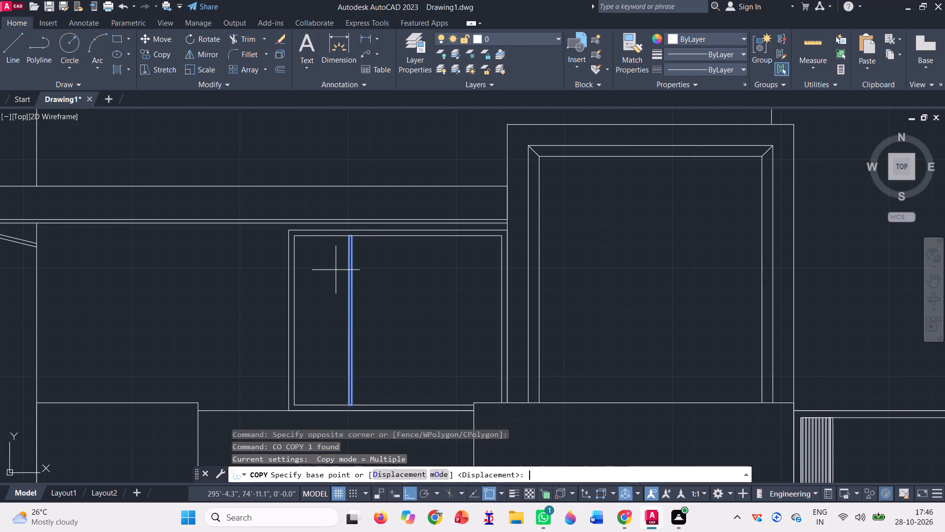
scroll(352, 232, up, 3)
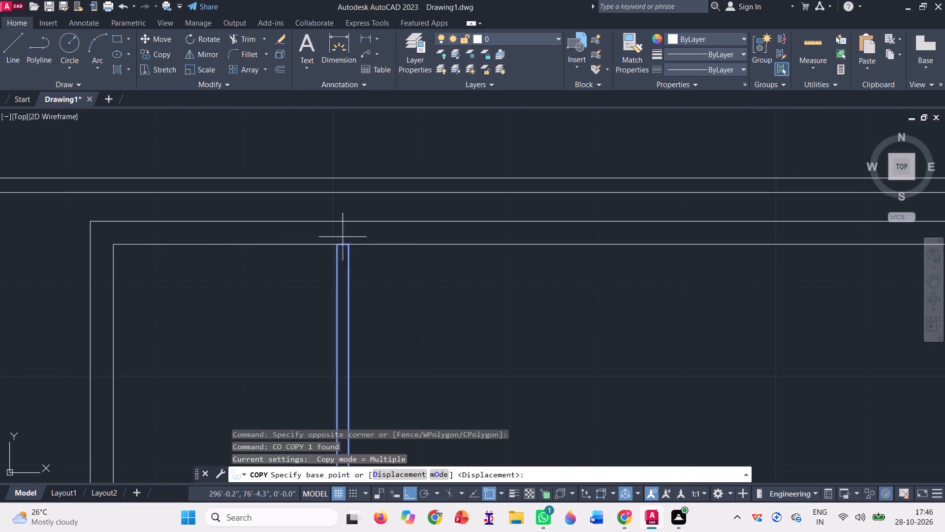
click(336, 245)
scroll(307, 240, down, 2)
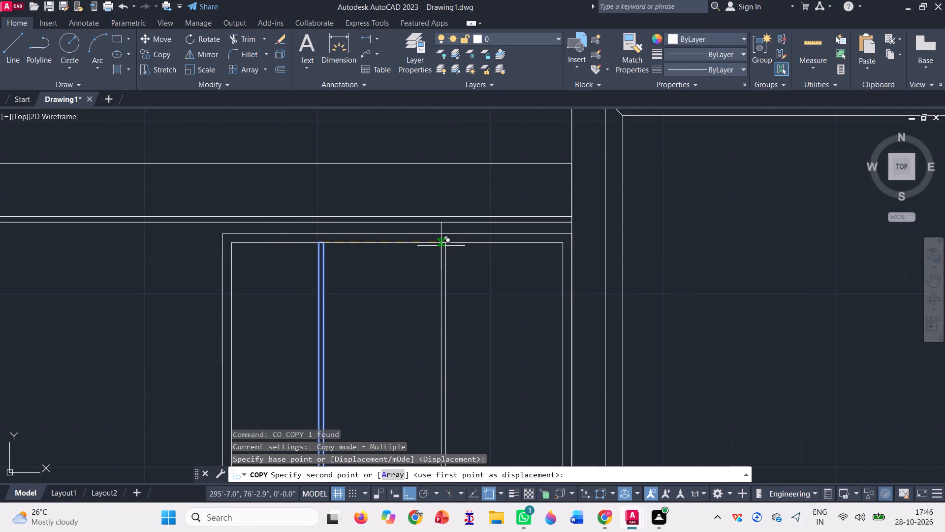
click(441, 246)
scroll(395, 240, down, 2)
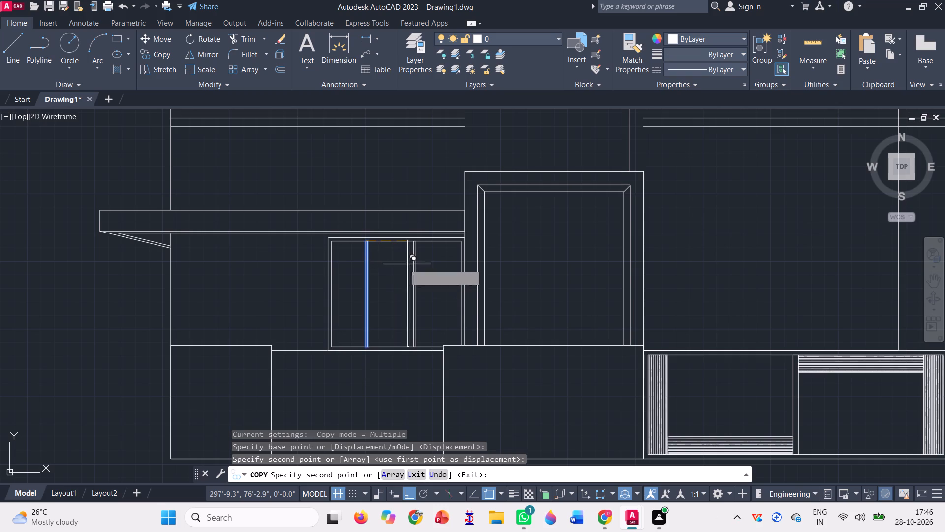
scroll(431, 255, up, 1)
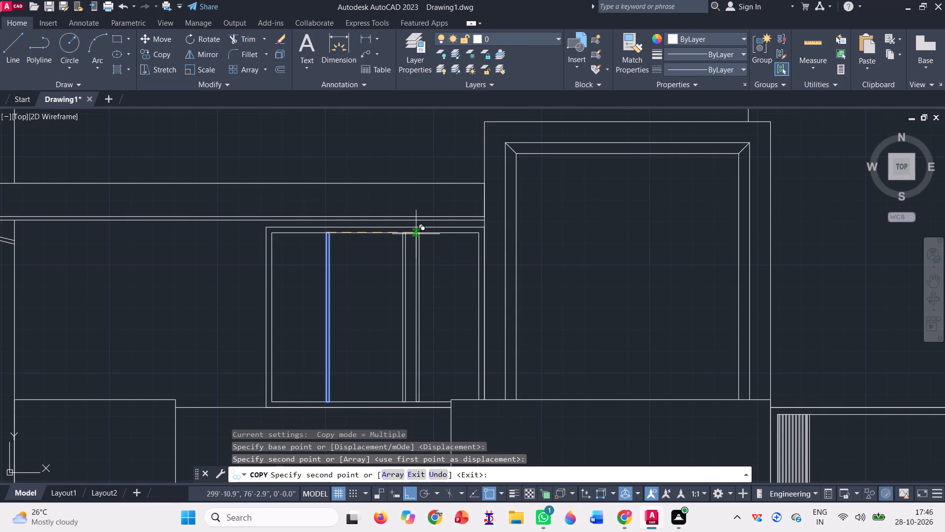
click(416, 234)
key(Escape)
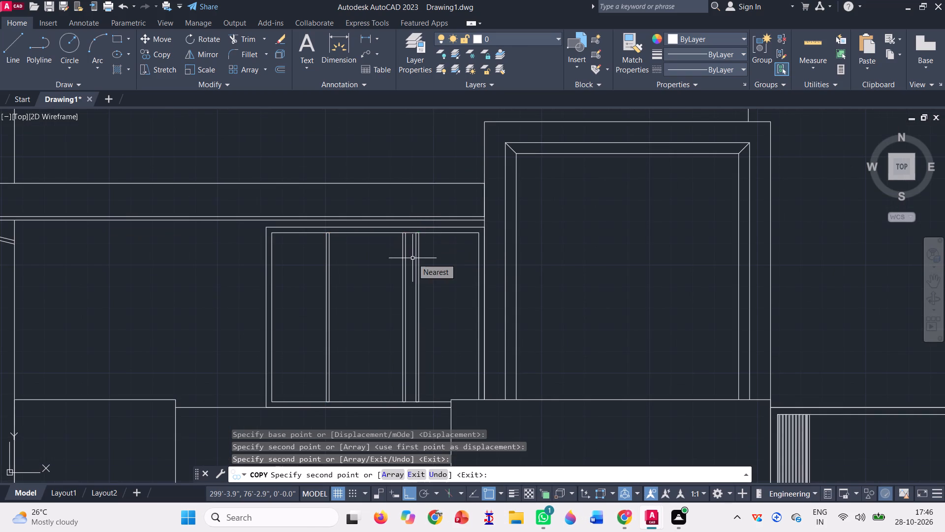
Delete the middle mullion, the first of the two copies, from the window beneath the canopy.
click(408, 264)
click(395, 259)
key(Delete)
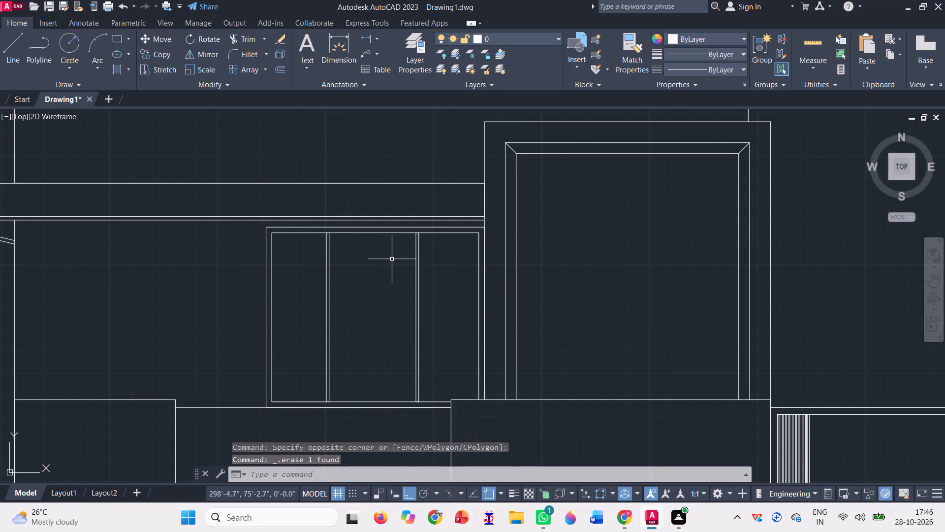
Move the original mullion a little toward the central frame along the inner frame's top edge to even out the panes.
click(349, 304)
click(313, 295)
text(m)
key(space)
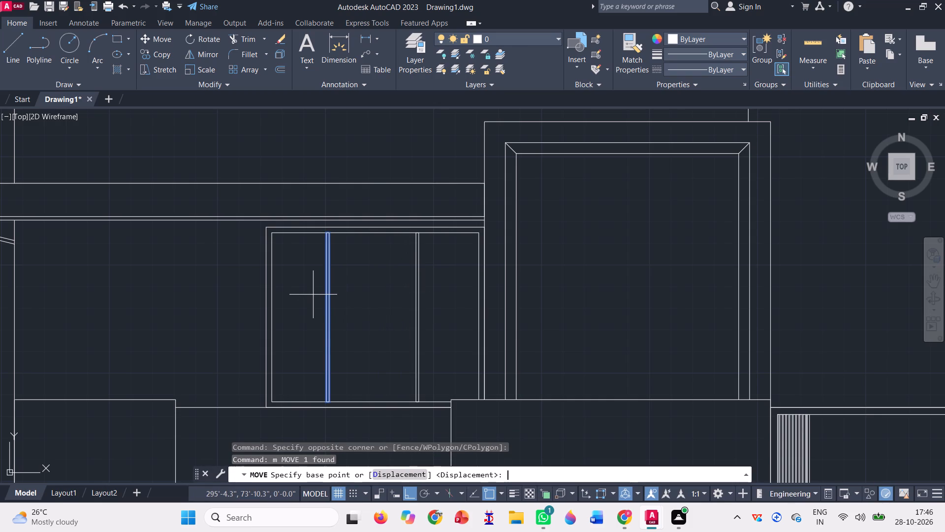
scroll(316, 243, up, 3)
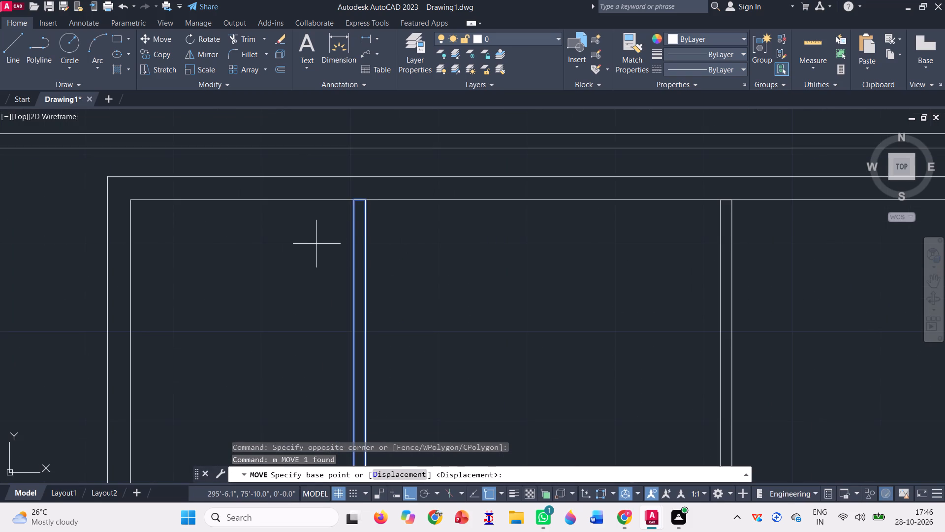
click(351, 200)
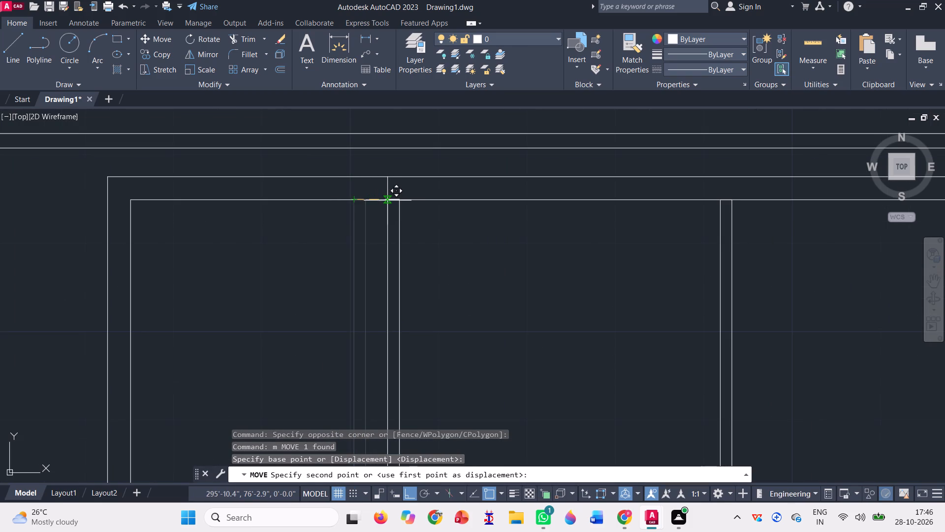
click(392, 202)
scroll(304, 205, down, 3)
scroll(352, 251, down, 1)
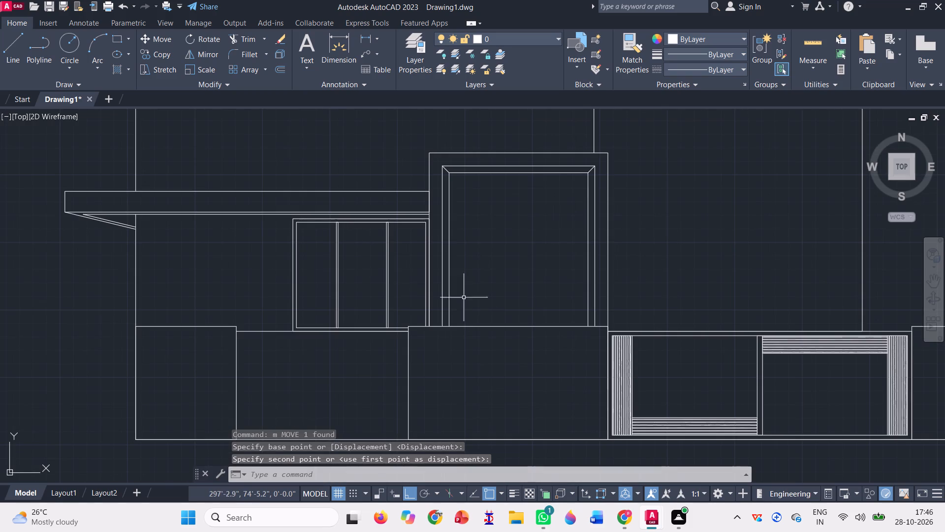
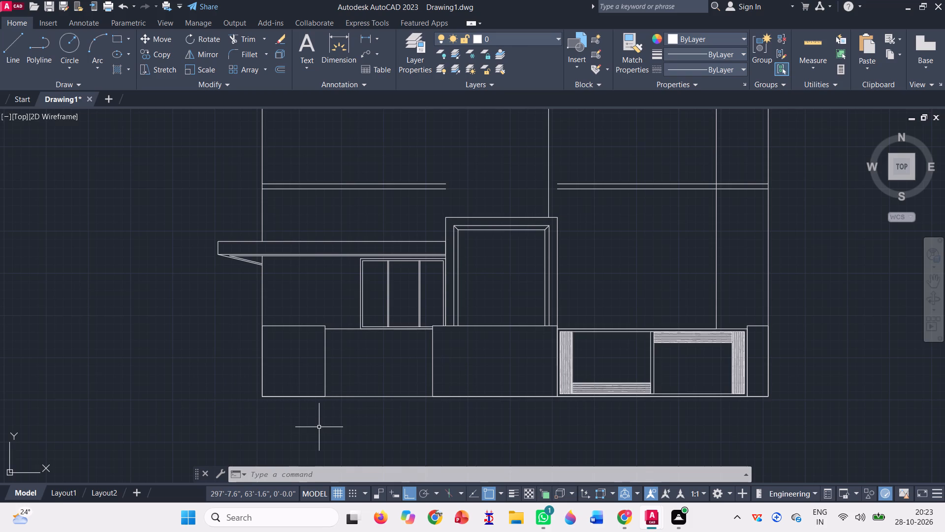
Trim away the slab lines crossing the inside of the tall tower outline at both upper floor levels.
scroll(319, 427, down, 1)
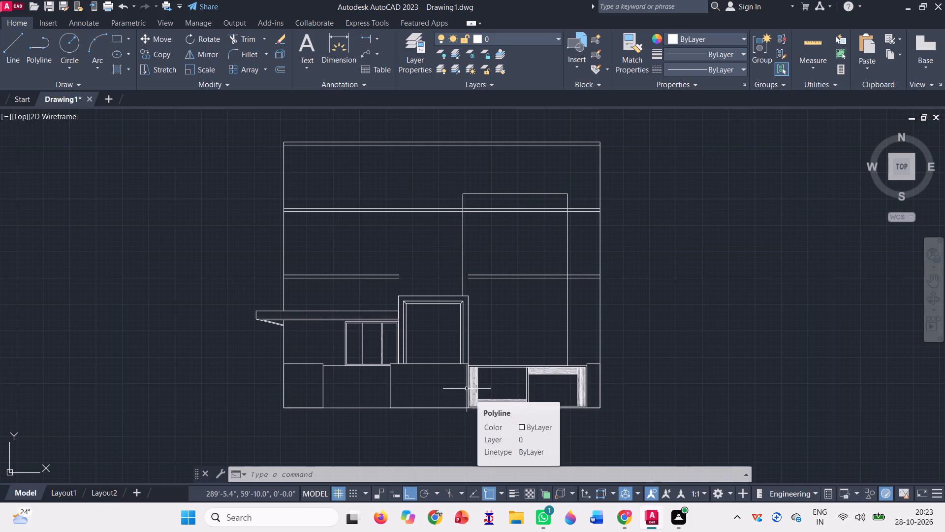
scroll(467, 389, down, 1)
scroll(517, 324, up, 1)
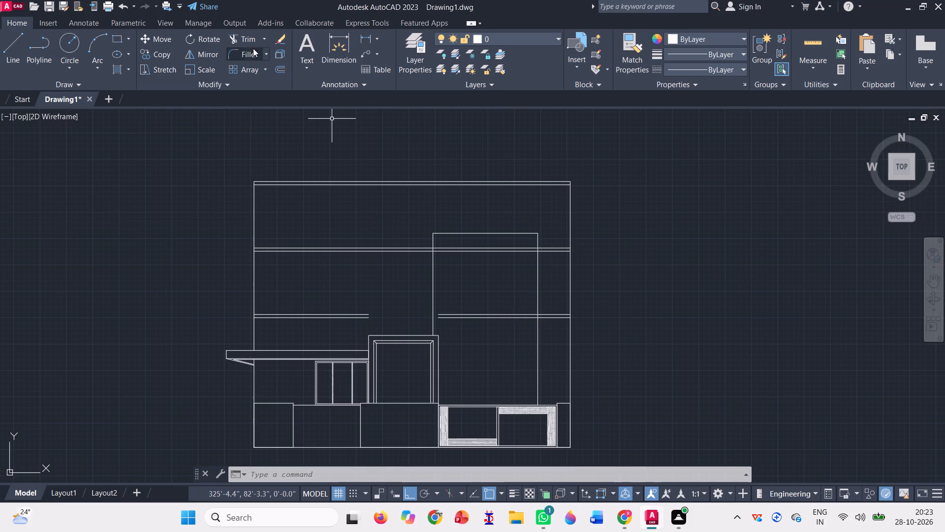
click(239, 40)
click(483, 342)
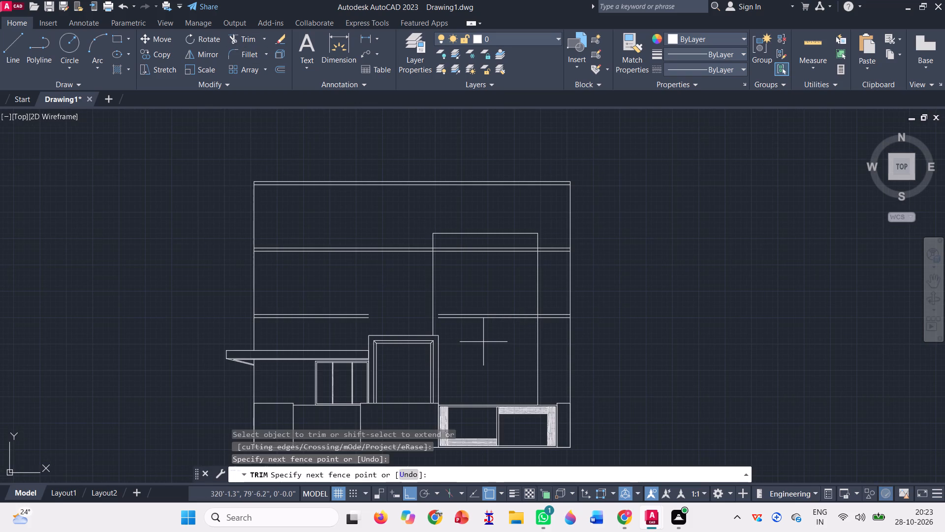
scroll(461, 246, up, 2)
click(461, 244)
scroll(461, 285, down, 2)
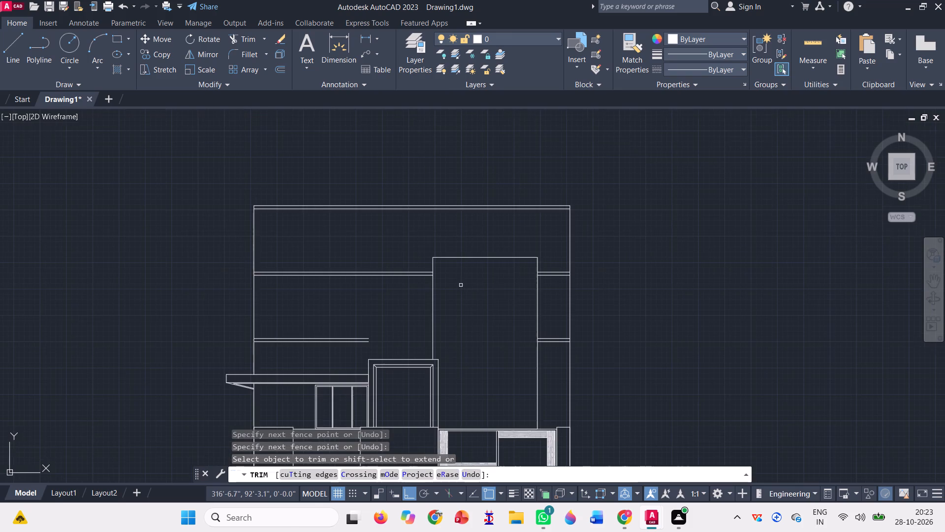
scroll(446, 305, down, 1)
key(Escape)
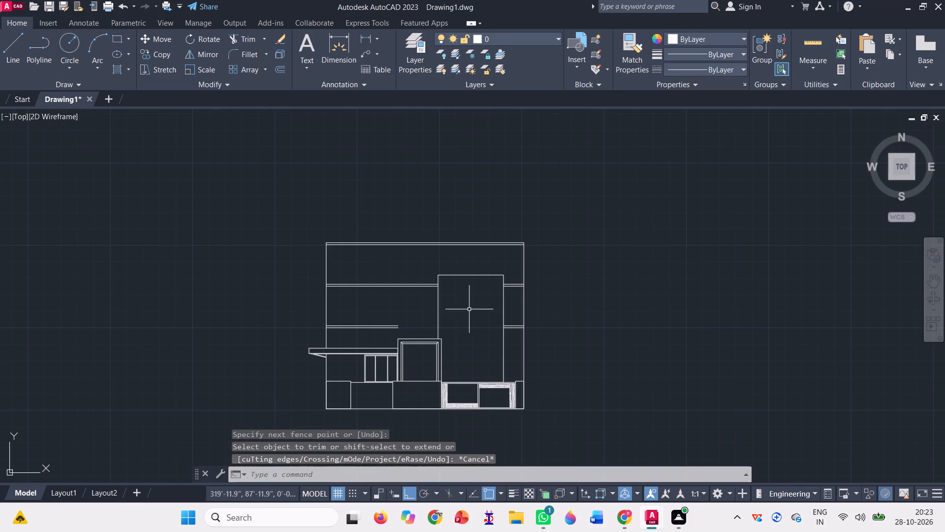
Move the upper pair of short slab lines beside the tower straight up about 2', to just below the tower's top edge.
scroll(519, 289, up, 3)
click(519, 288)
click(508, 248)
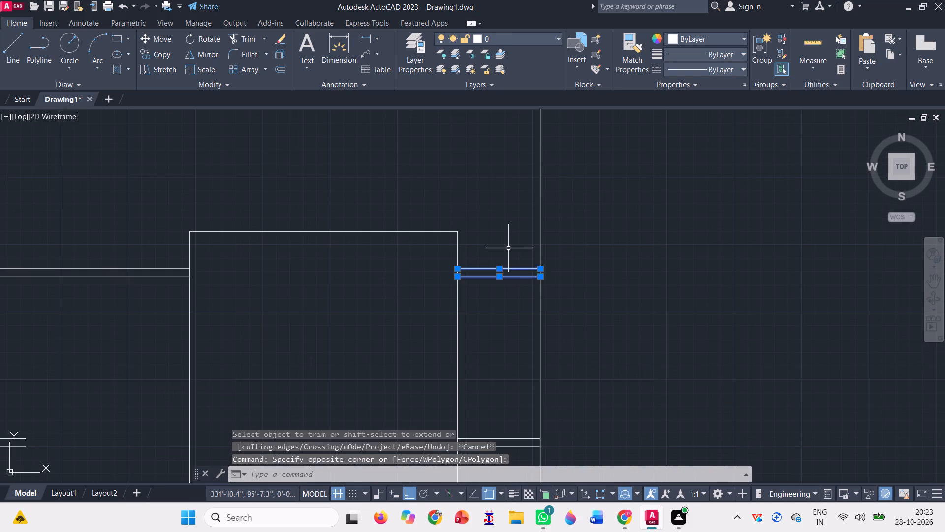
text(m)
key(space)
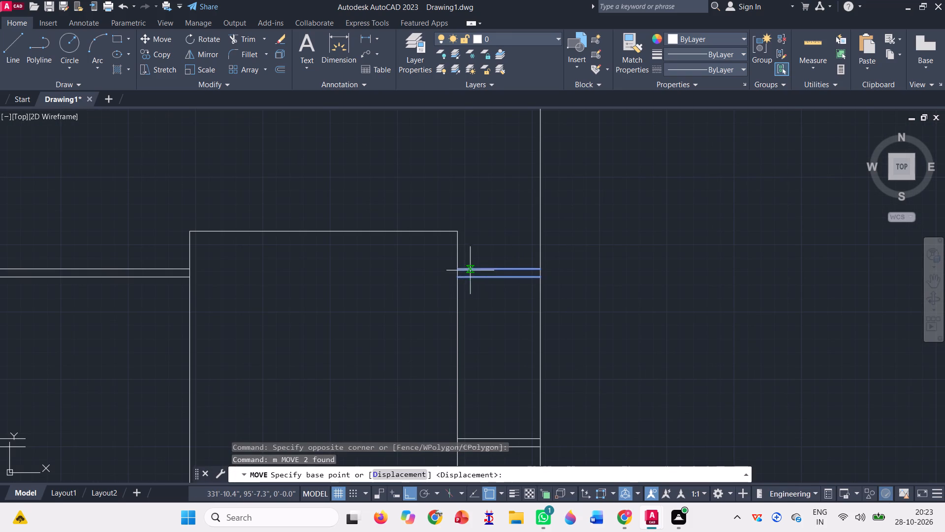
scroll(470, 270, up, 2)
click(436, 268)
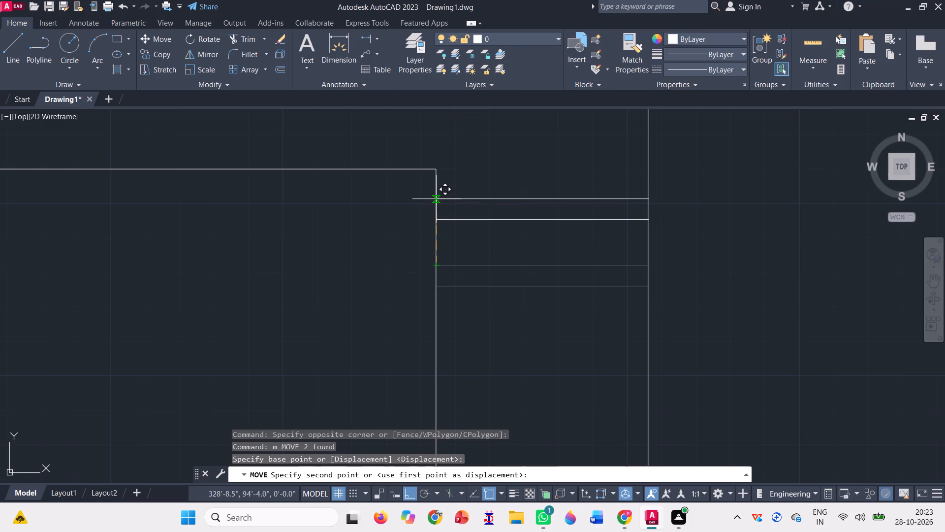
scroll(439, 185, up, 2)
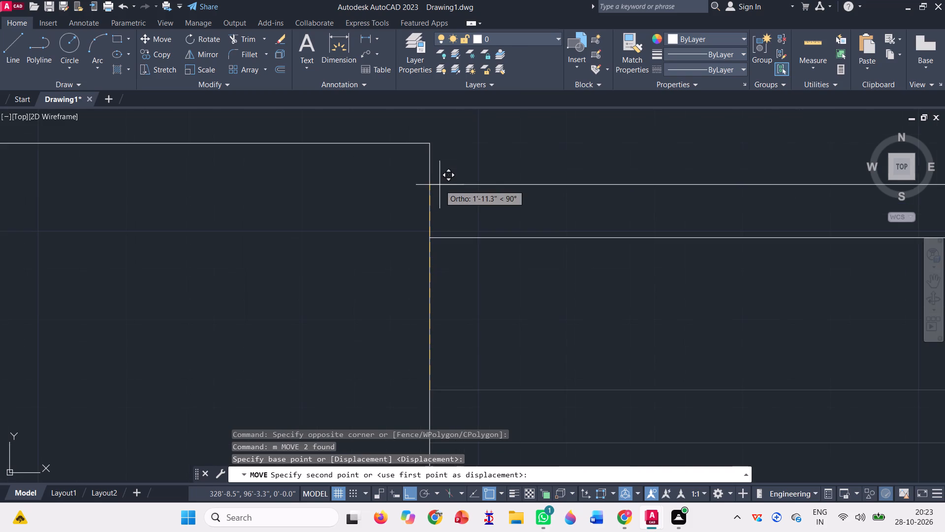
click(434, 162)
scroll(437, 168, down, 4)
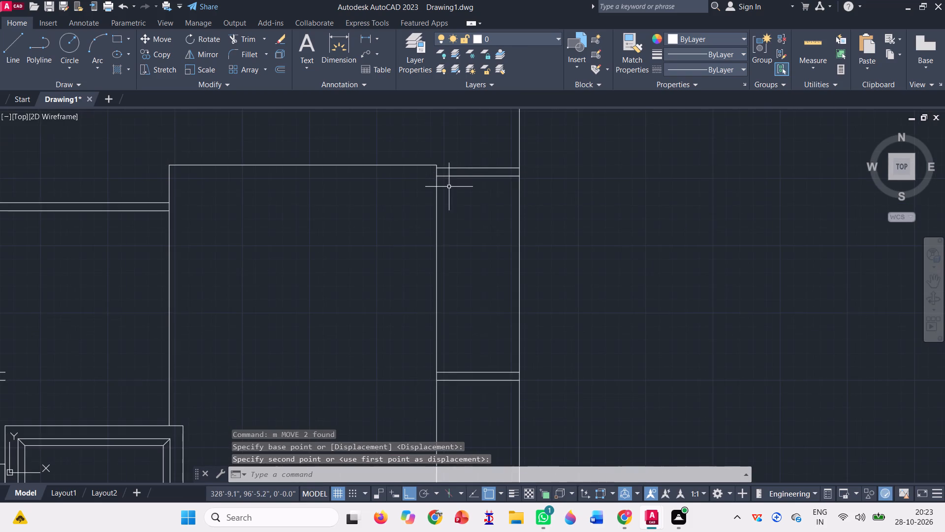
scroll(474, 208, down, 2)
Delete the lower pair of short slab lines between the tower and the building's outer edge.
scroll(473, 284, up, 2)
click(487, 289)
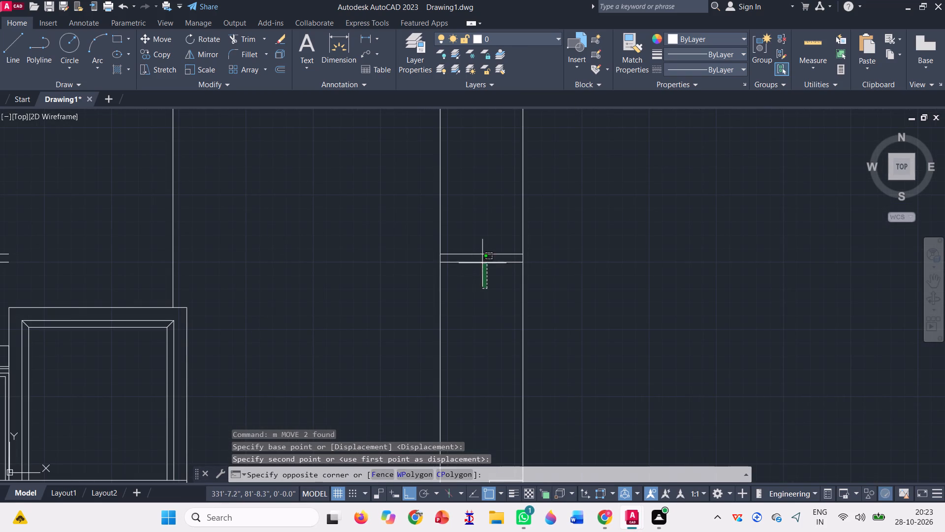
click(477, 247)
scroll(449, 322, down, 2)
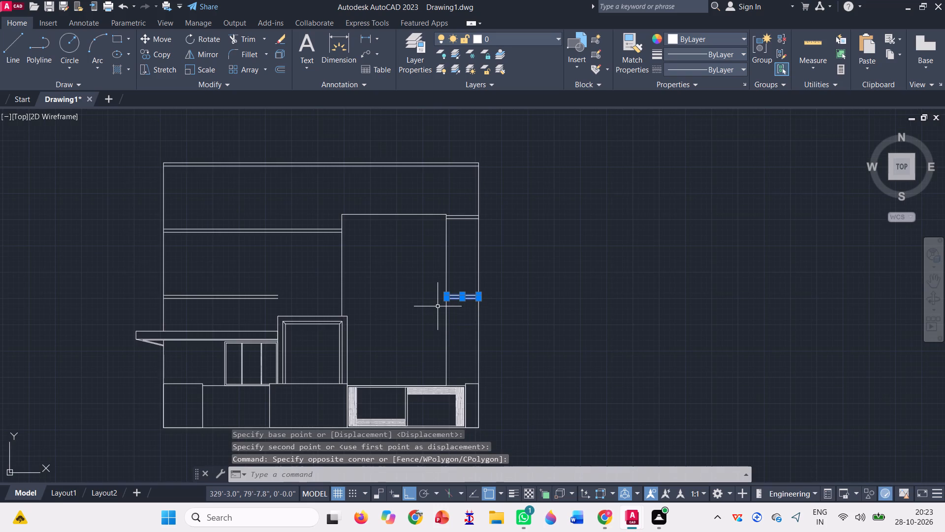
key(Delete)
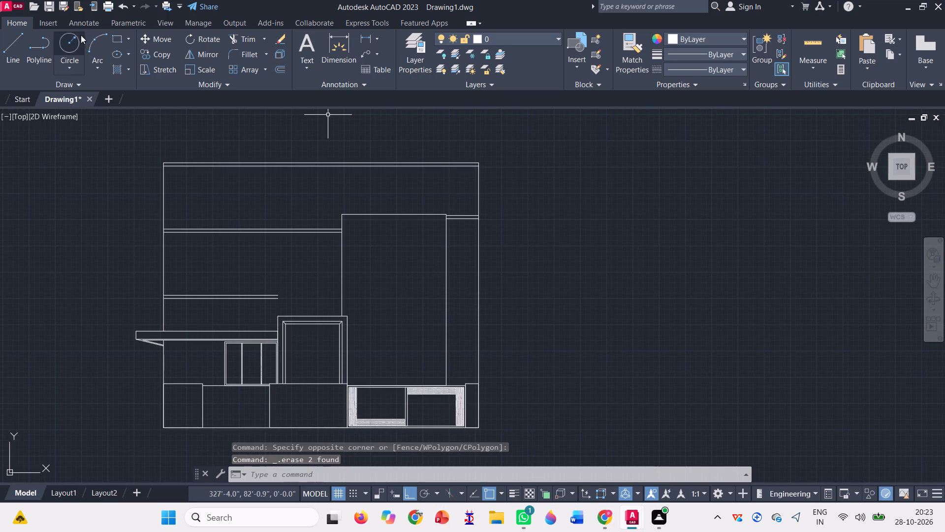
Draw a rectangle about 9' wide and 27' high inside the tower, from its base line up to its top edge.
click(113, 40)
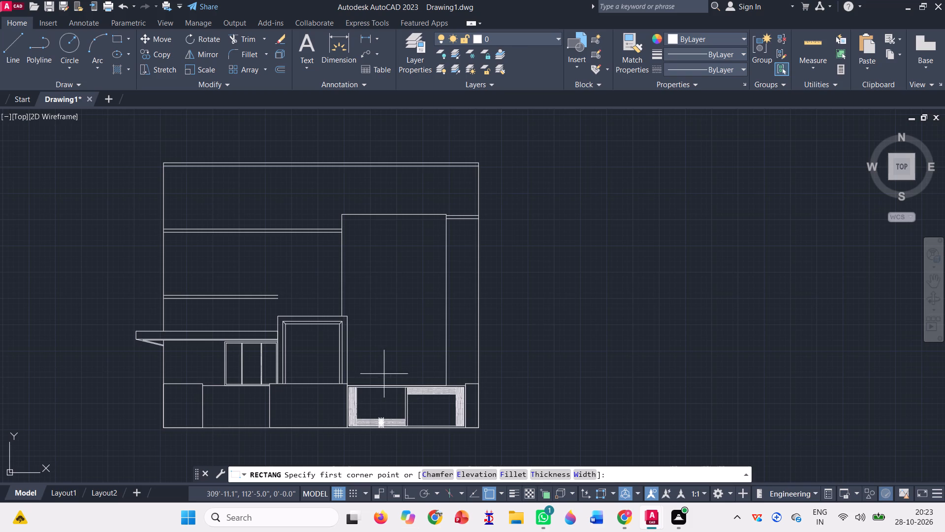
scroll(388, 381, up, 4)
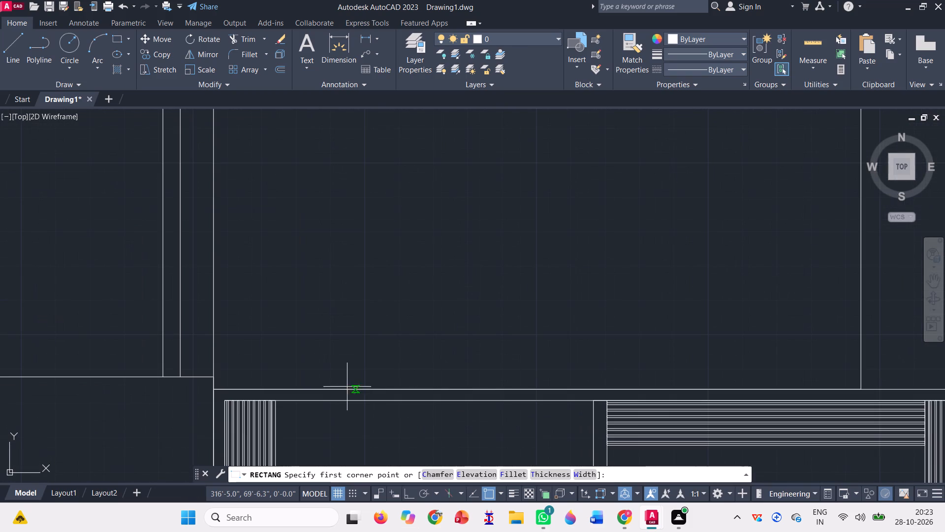
click(317, 386)
scroll(315, 410, down, 2)
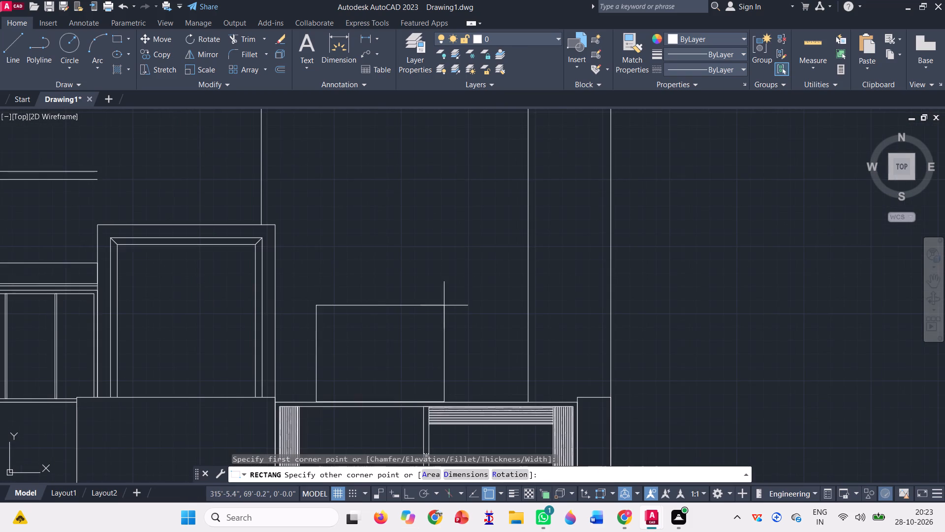
scroll(438, 309, down, 2)
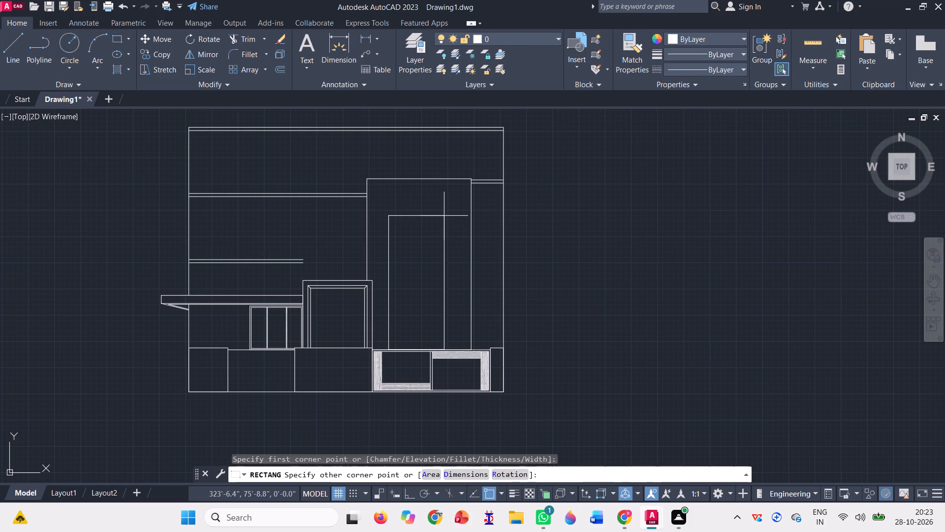
scroll(446, 181, up, 1)
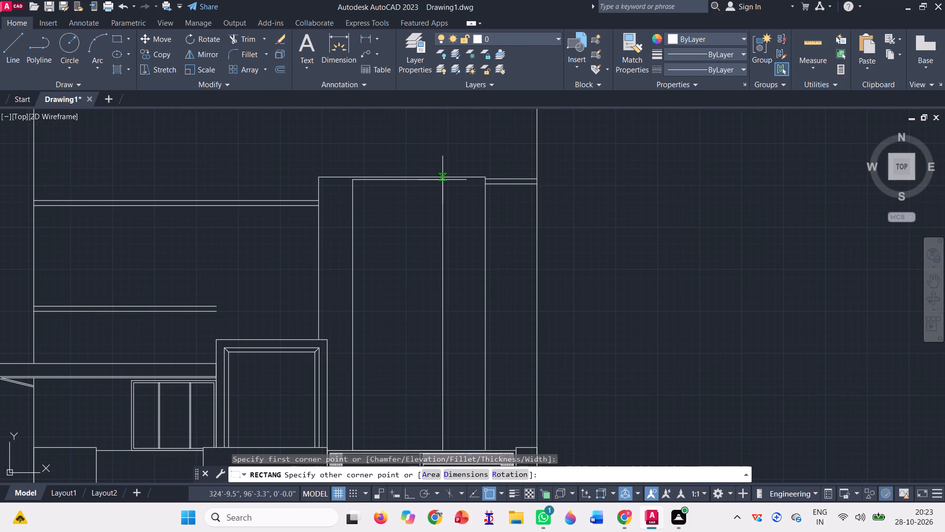
click(444, 179)
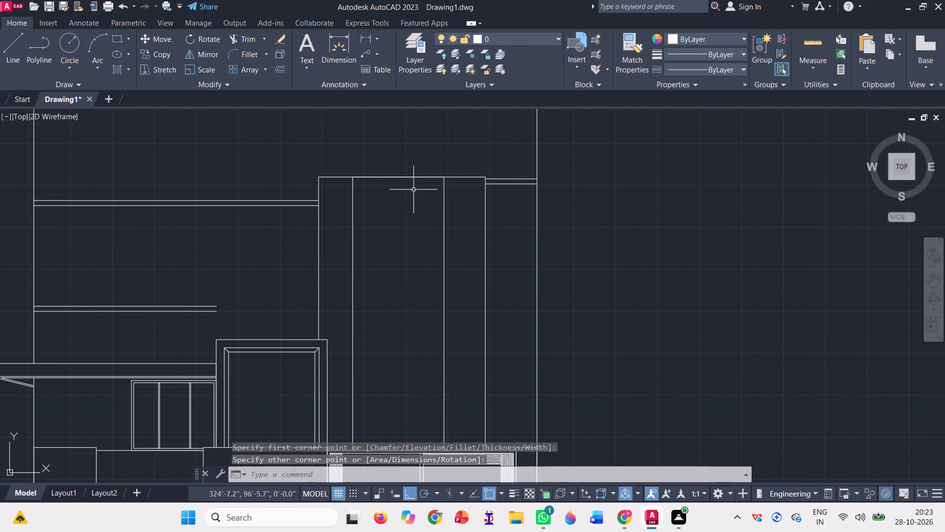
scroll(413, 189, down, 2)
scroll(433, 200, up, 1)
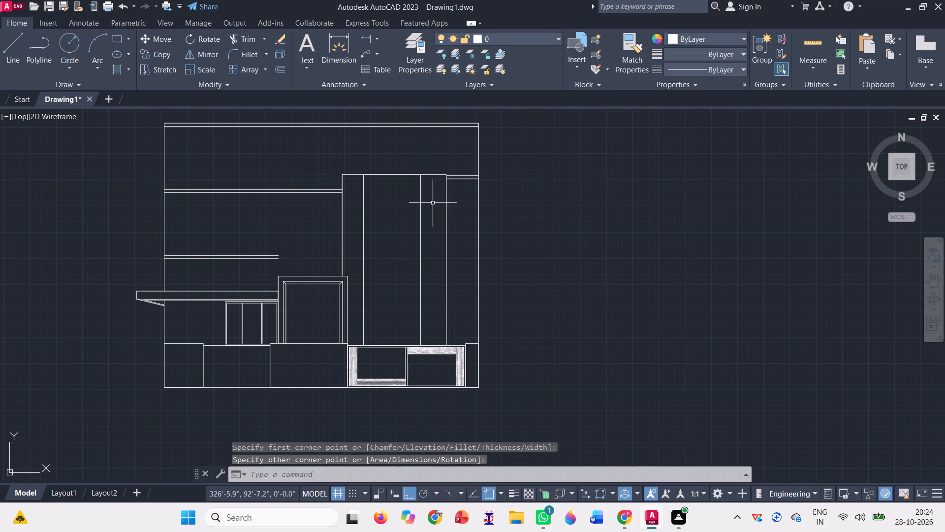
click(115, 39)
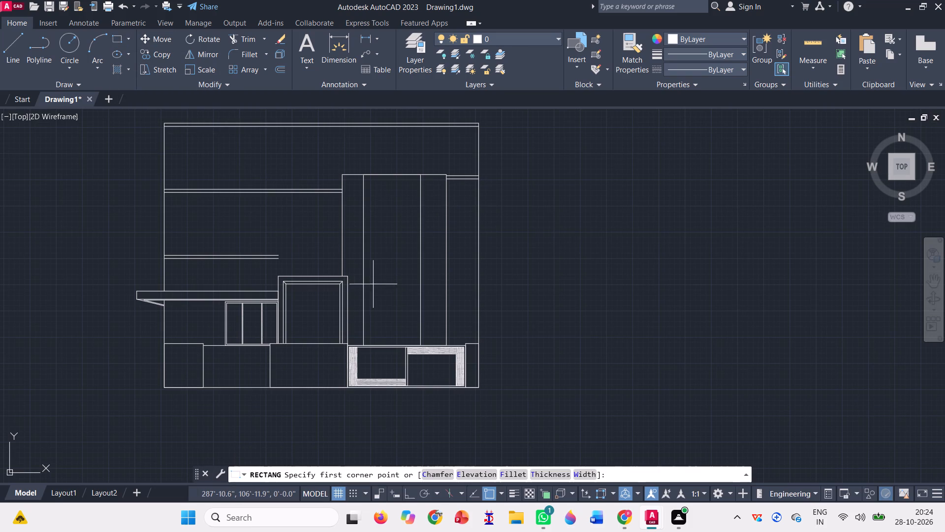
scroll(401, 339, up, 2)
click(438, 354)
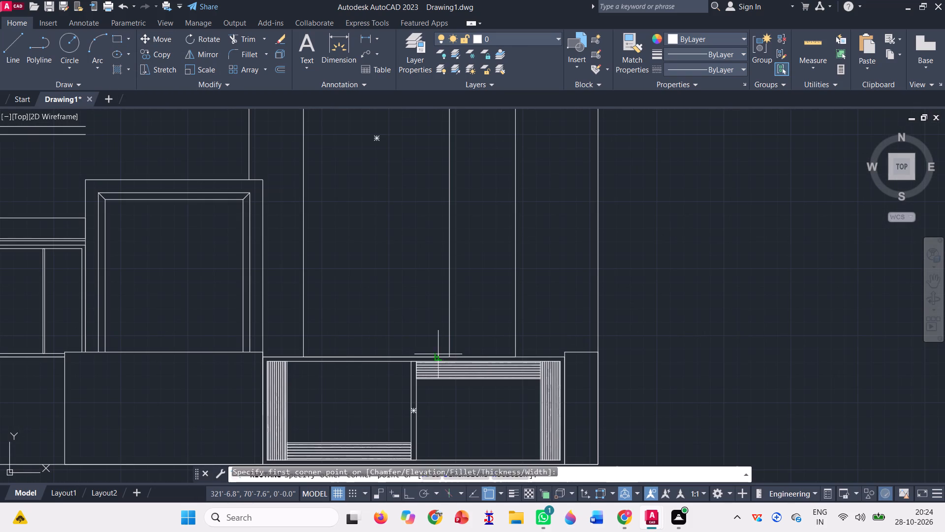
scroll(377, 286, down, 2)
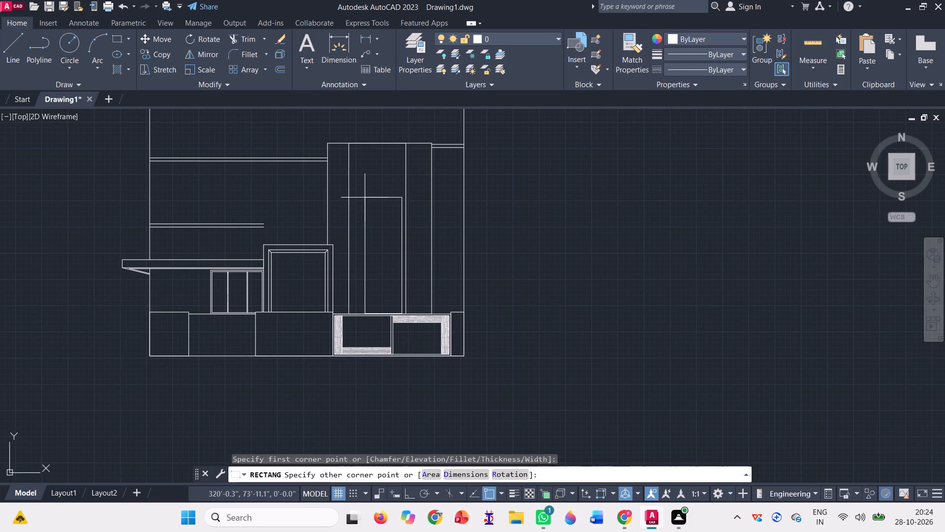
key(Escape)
Offset the tall rectangle inside the tower inward by about 10" to form an inner frame, using a through point.
click(276, 65)
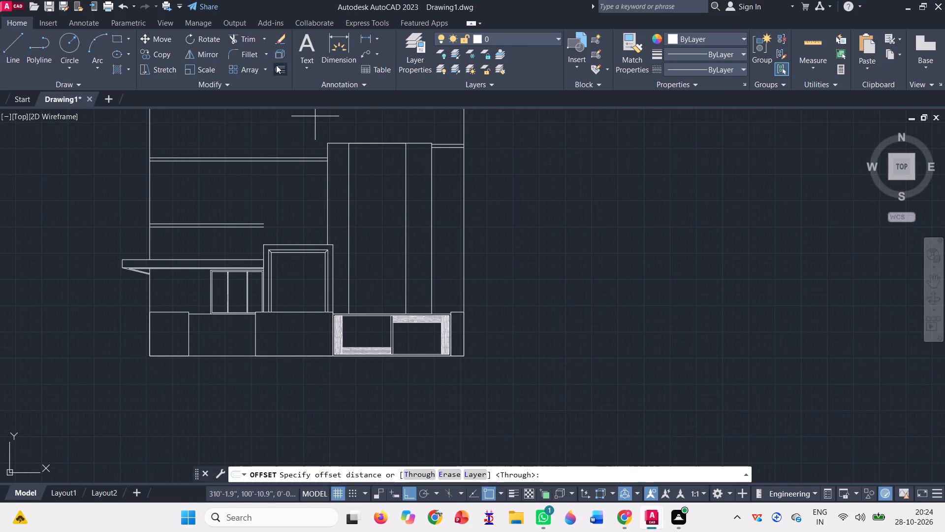
key(space)
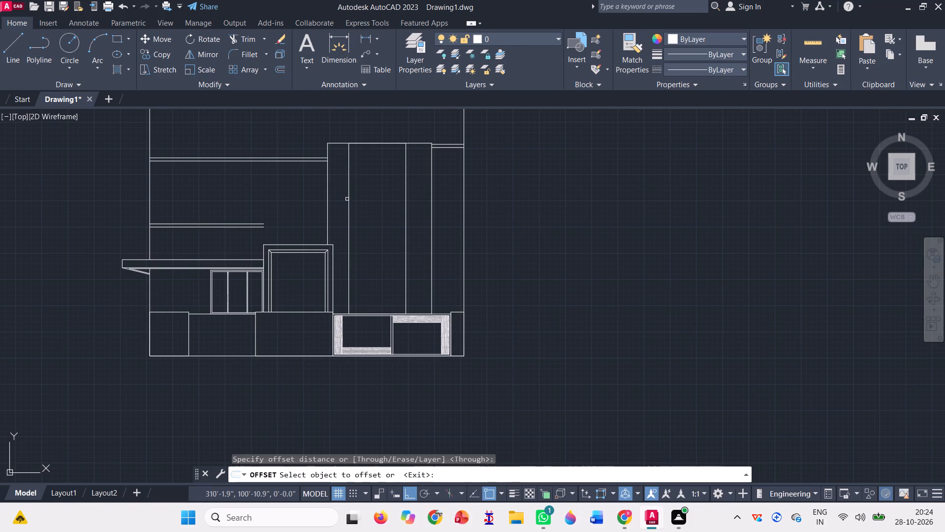
click(349, 202)
scroll(353, 206, up, 1)
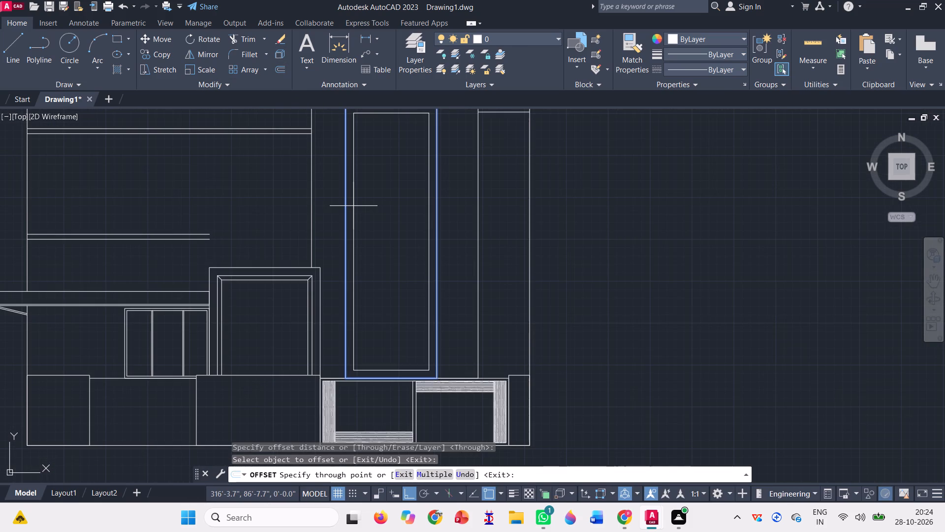
click(353, 206)
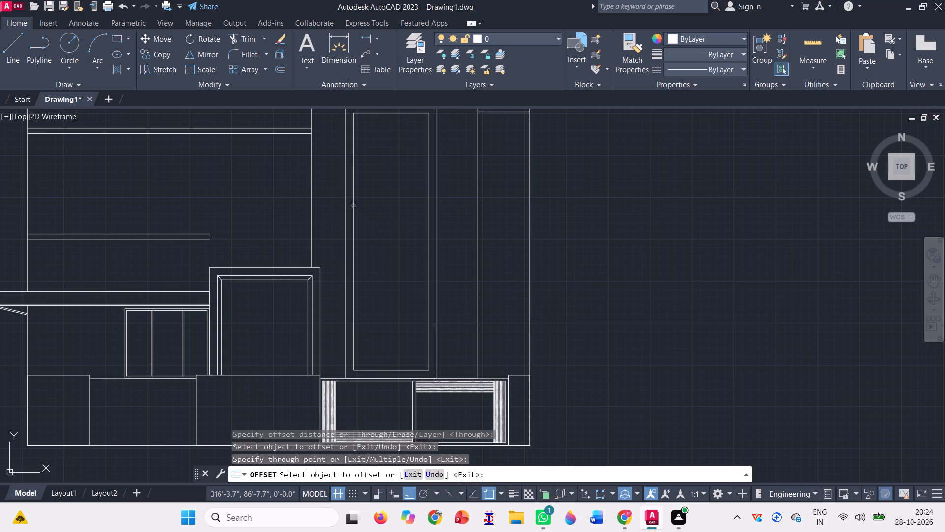
Offset the new inner rectangle inward again by a smaller distance to form a thin window frame.
scroll(343, 231, down, 1)
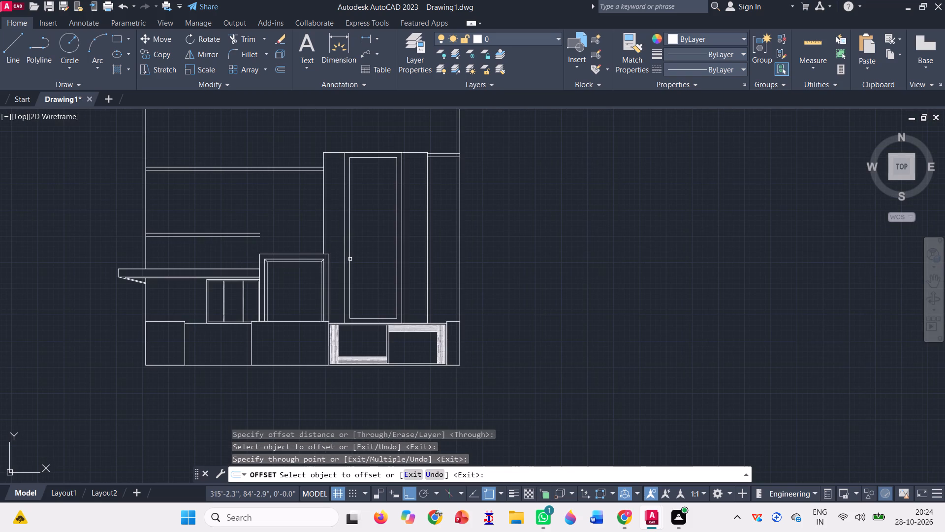
scroll(350, 259, up, 2)
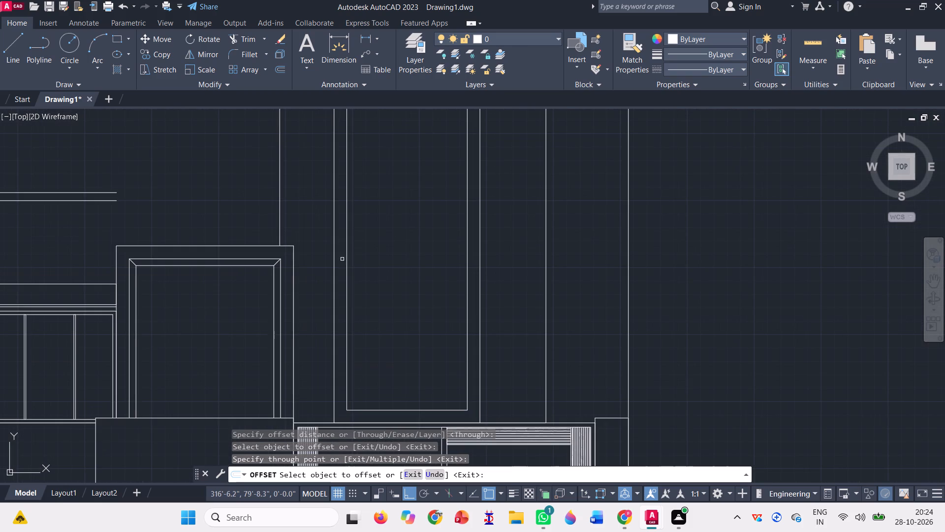
click(347, 261)
scroll(353, 267, up, 3)
scroll(352, 263, down, 3)
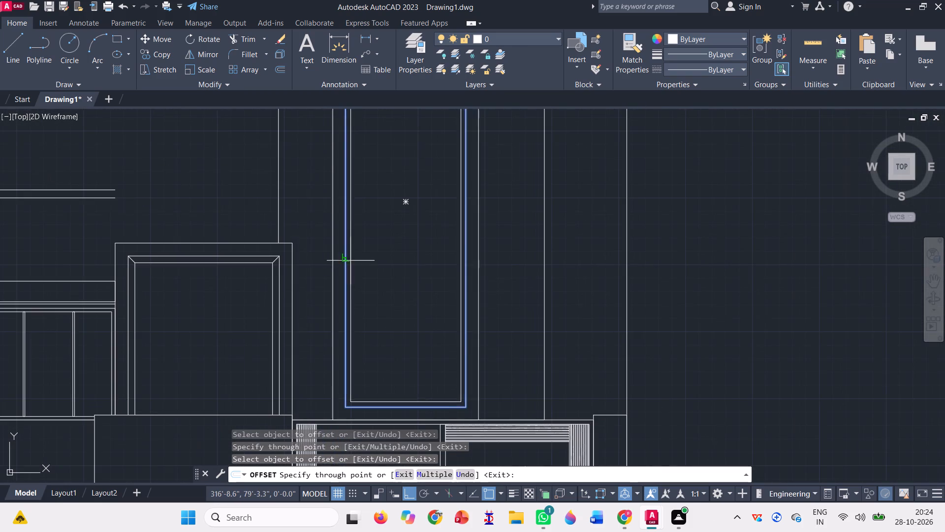
scroll(350, 256, up, 4)
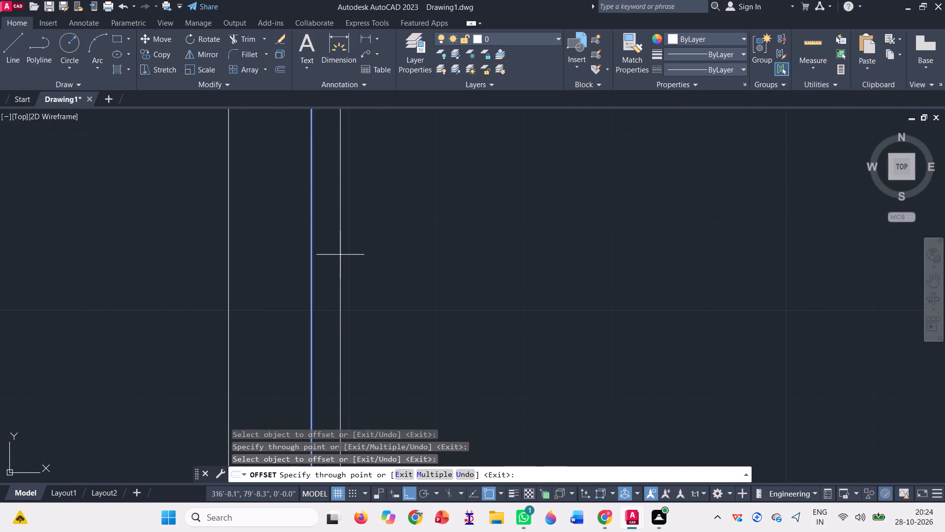
click(339, 253)
scroll(330, 275, down, 6)
key(Escape)
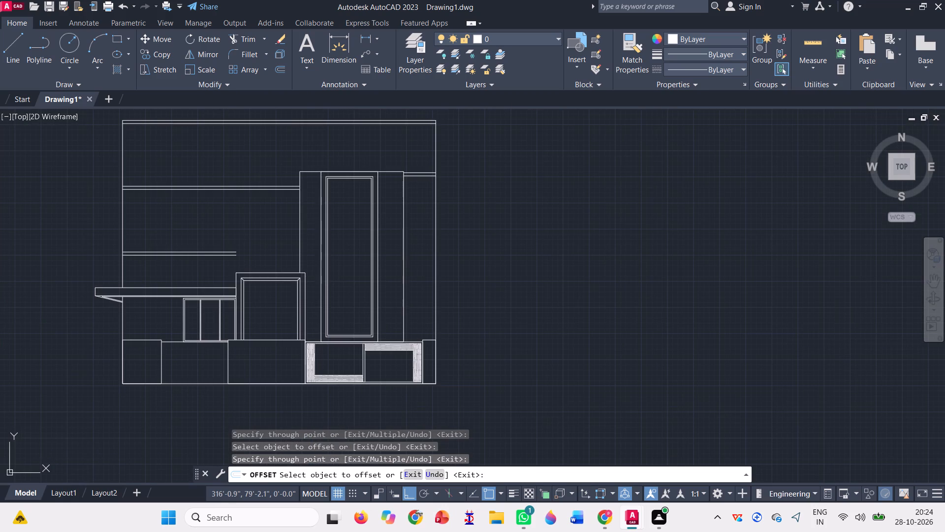
Draw a circle of about 3'-5.6" radius in the upper part of the tall tower window, reaching the innermost frame line.
click(70, 40)
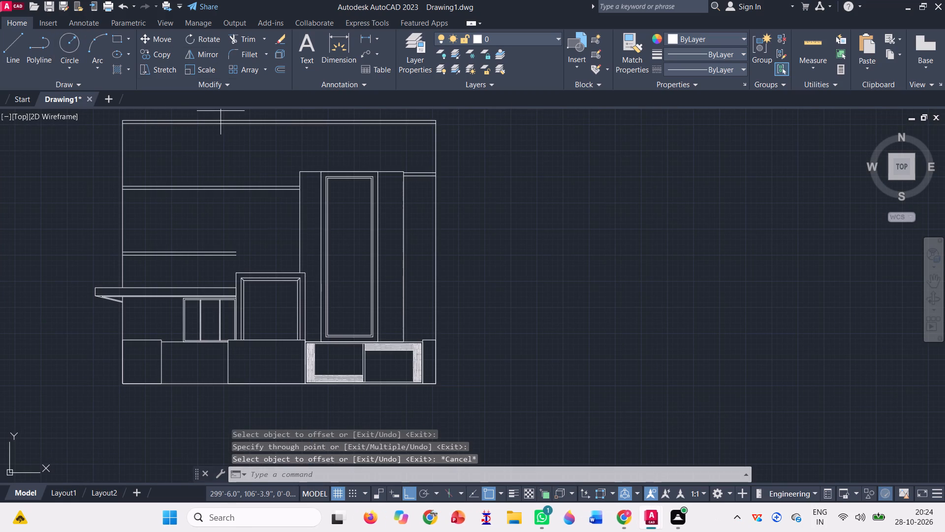
click(349, 227)
scroll(364, 234, up, 3)
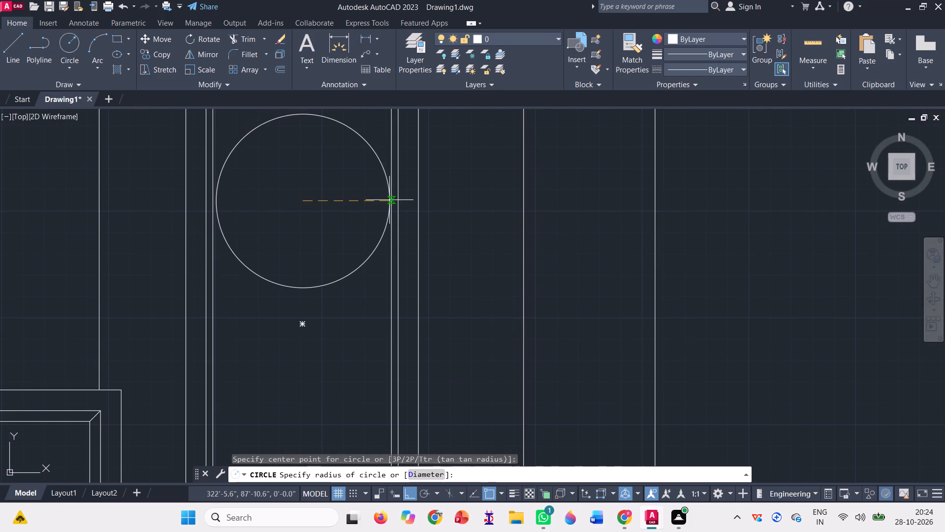
scroll(389, 204, up, 2)
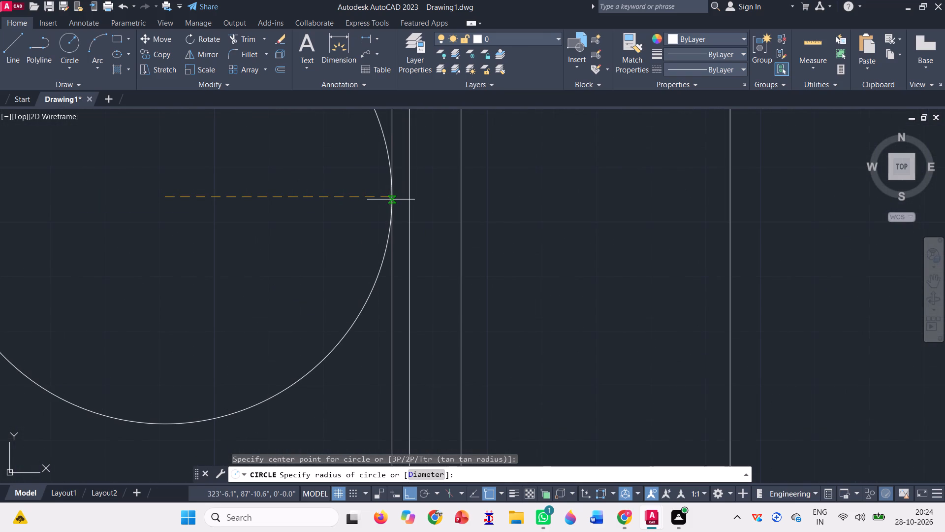
click(391, 198)
Draw a concentric circle of about 3'-8.8" radius around the first one, reaching the window frame's outer line.
scroll(380, 224, down, 3)
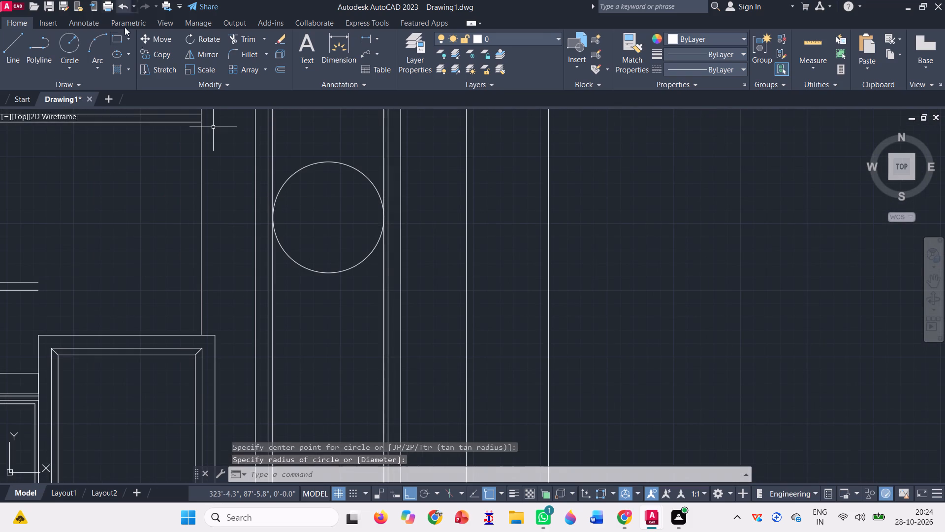
click(71, 34)
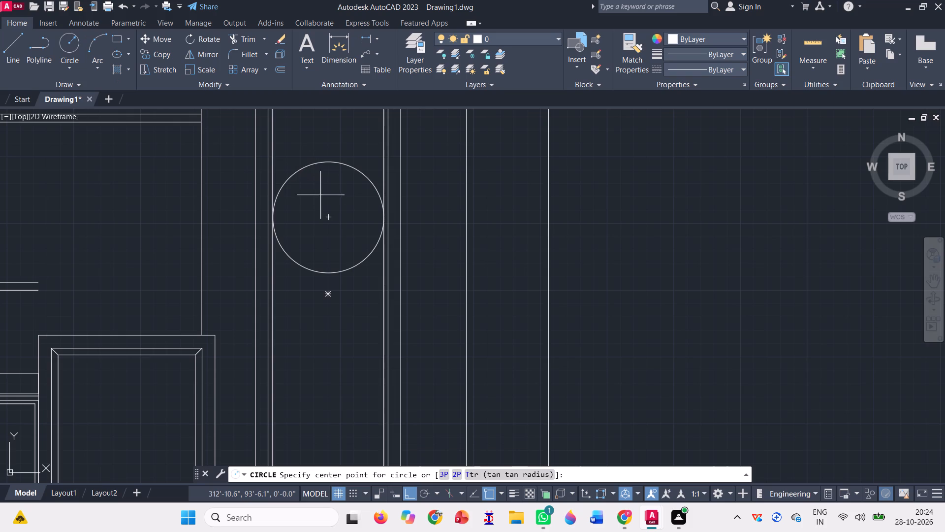
click(325, 216)
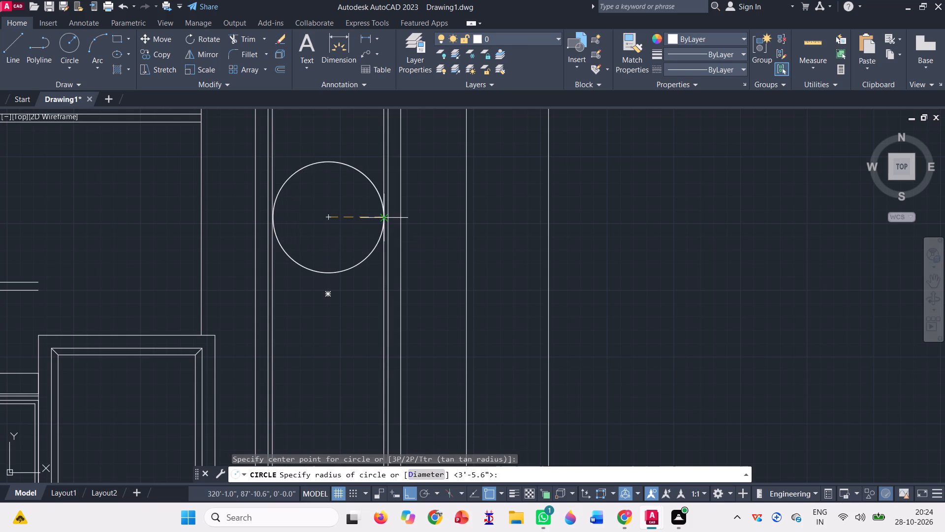
scroll(383, 221, up, 3)
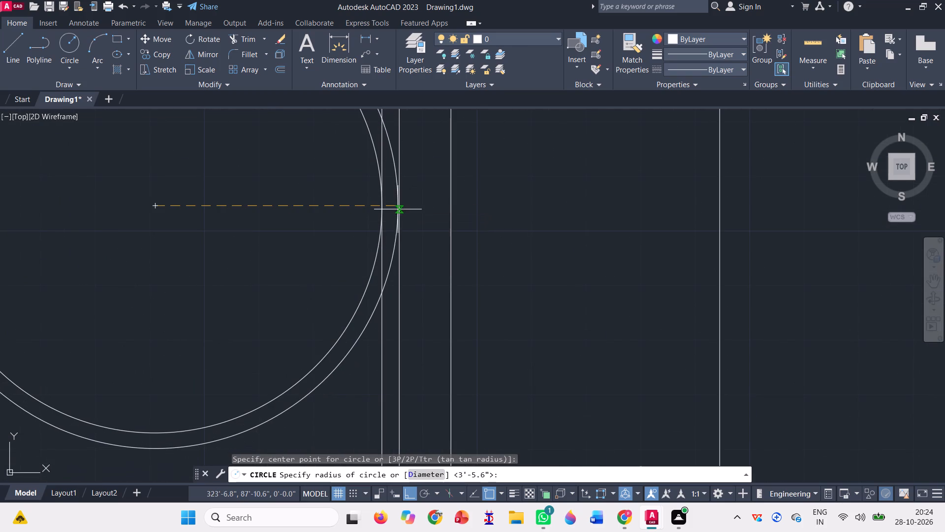
click(400, 201)
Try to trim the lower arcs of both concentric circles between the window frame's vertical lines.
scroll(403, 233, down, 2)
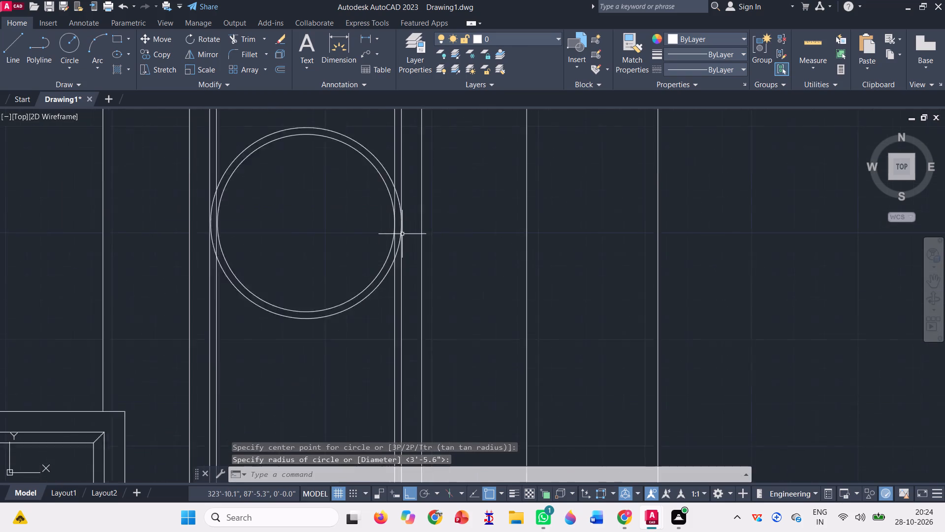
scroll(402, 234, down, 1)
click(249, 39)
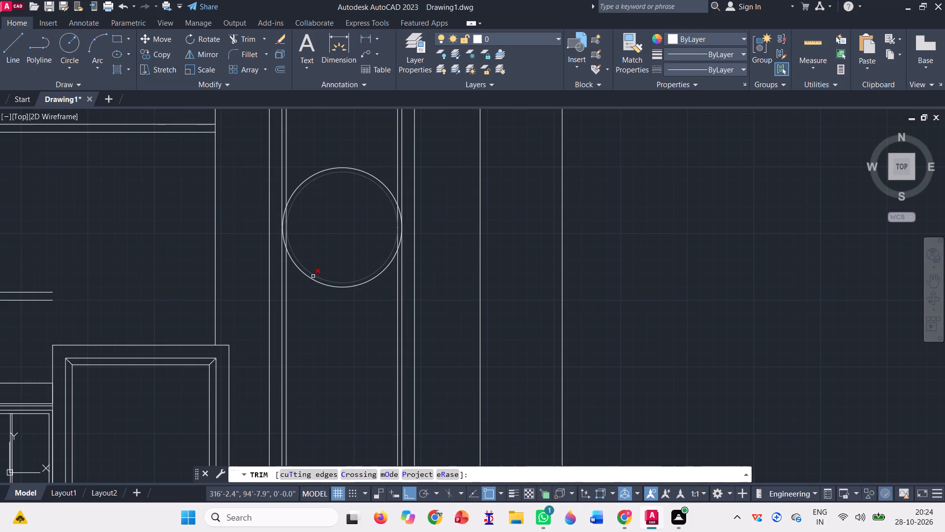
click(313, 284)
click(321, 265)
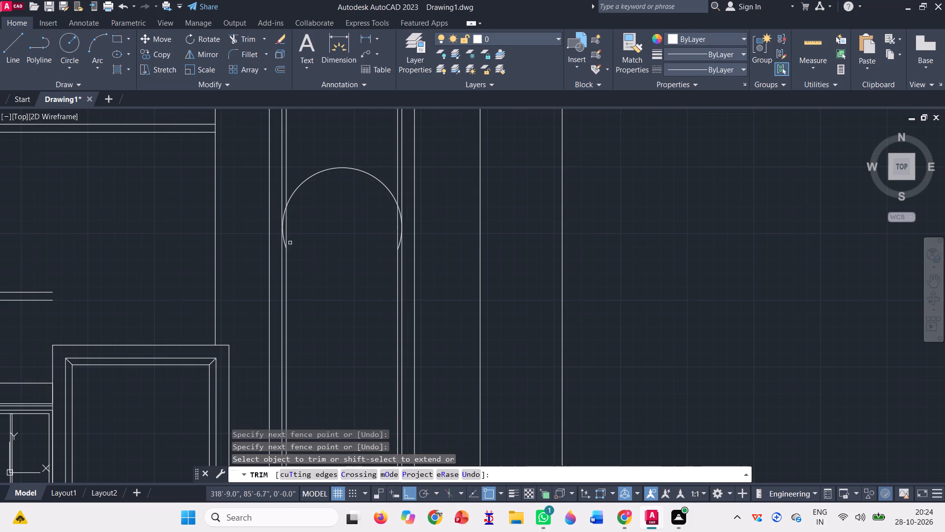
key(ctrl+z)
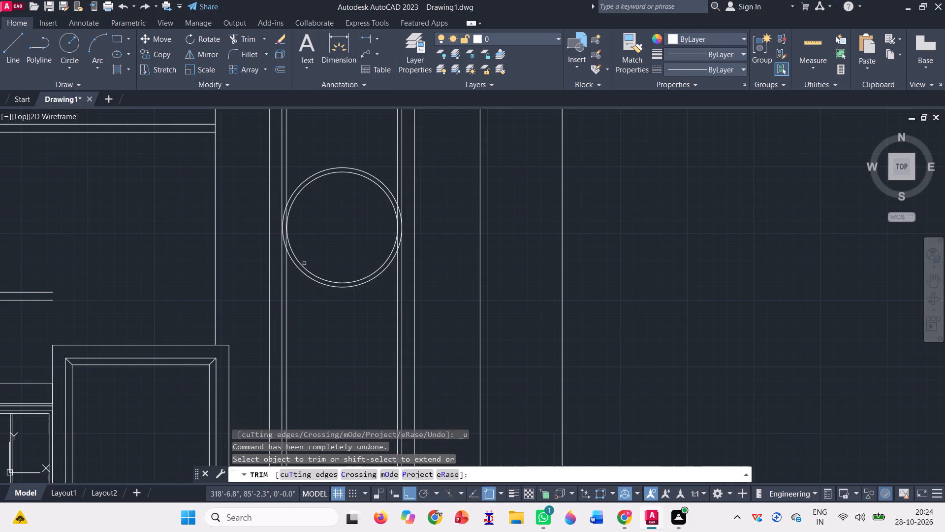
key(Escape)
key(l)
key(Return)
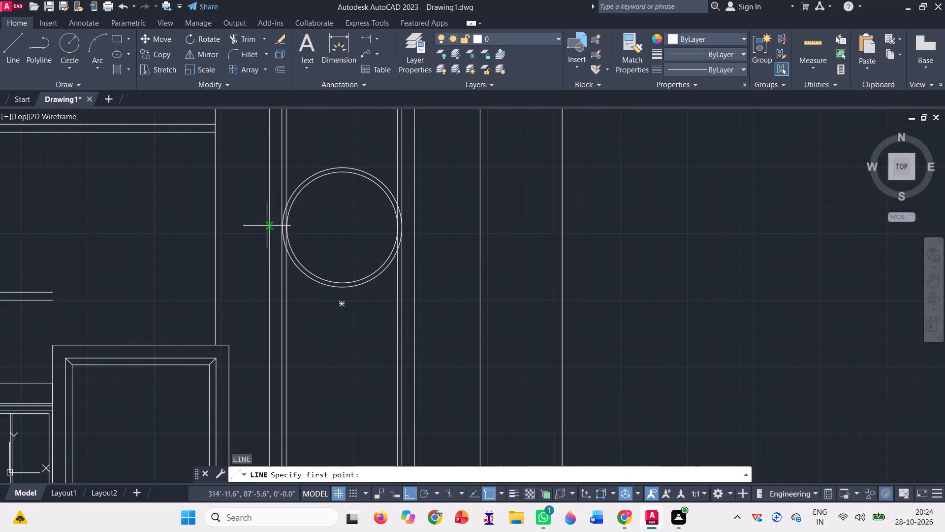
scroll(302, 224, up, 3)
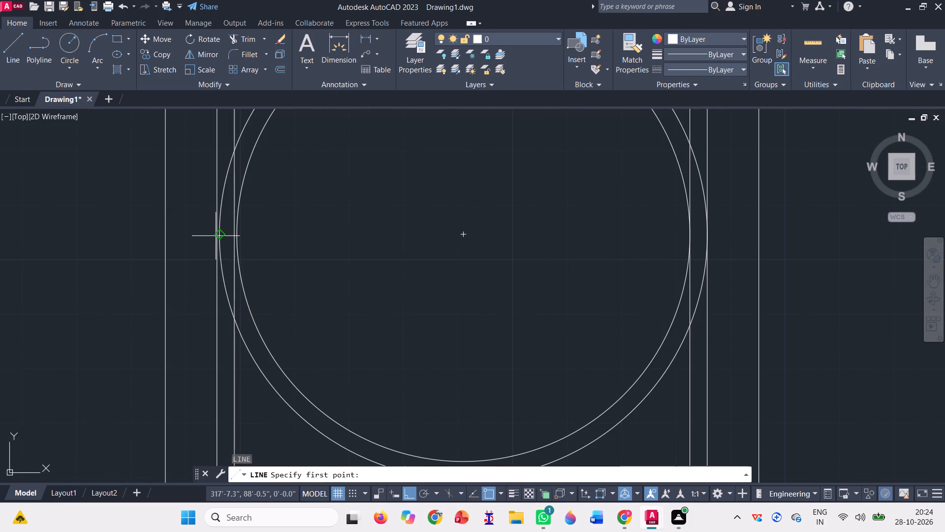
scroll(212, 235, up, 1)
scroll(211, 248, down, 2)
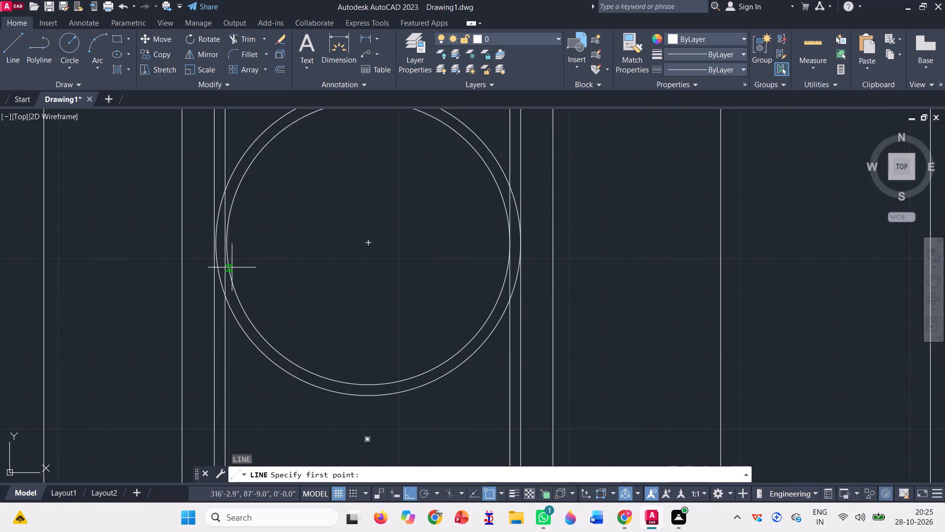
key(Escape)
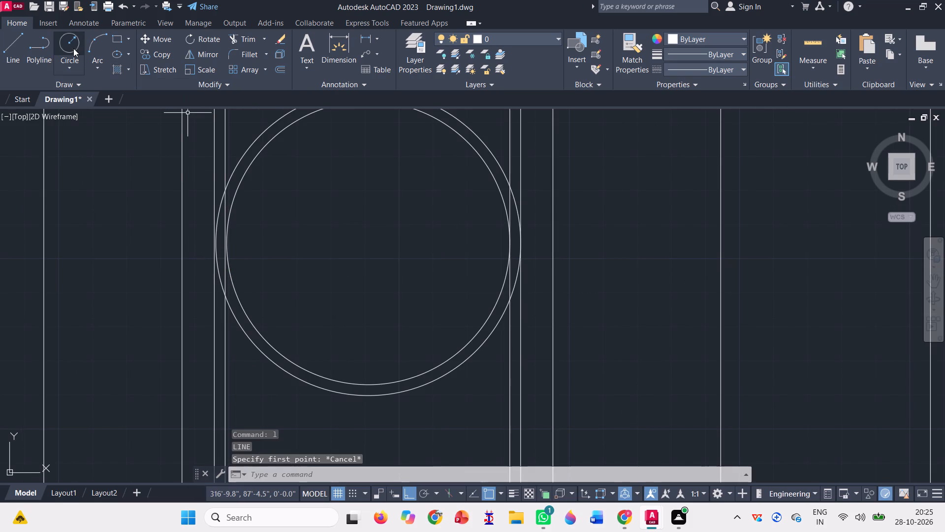
Draw another circle from the same centre, with its radius reaching the innermost frame line on the window's west side.
click(72, 47)
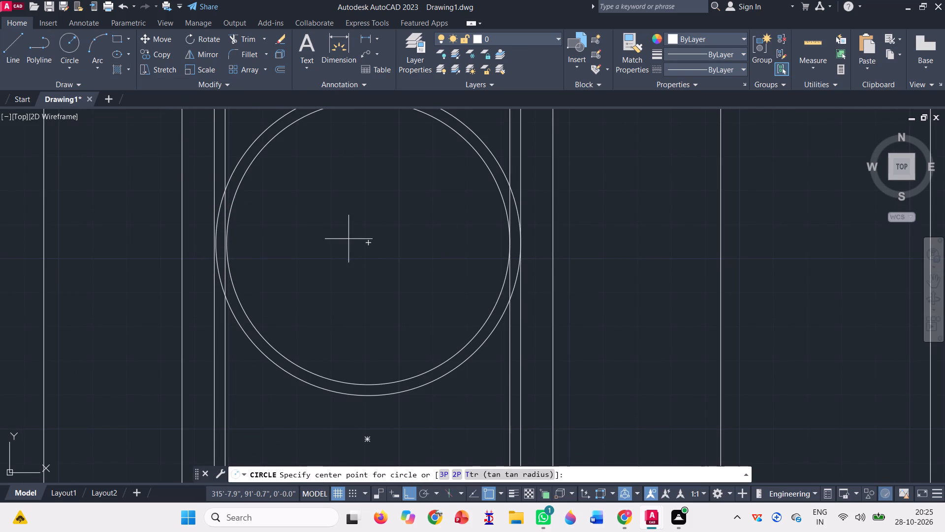
click(368, 242)
scroll(238, 264, up, 3)
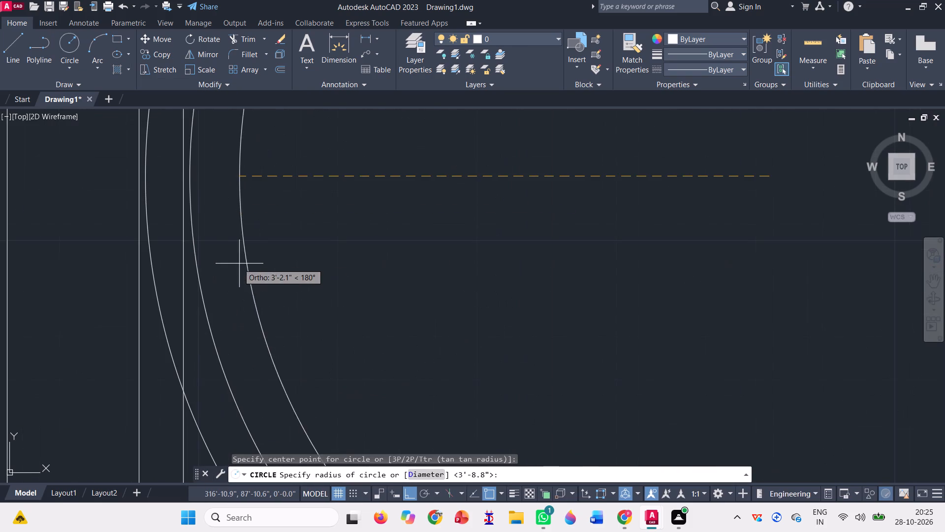
scroll(173, 164, up, 3)
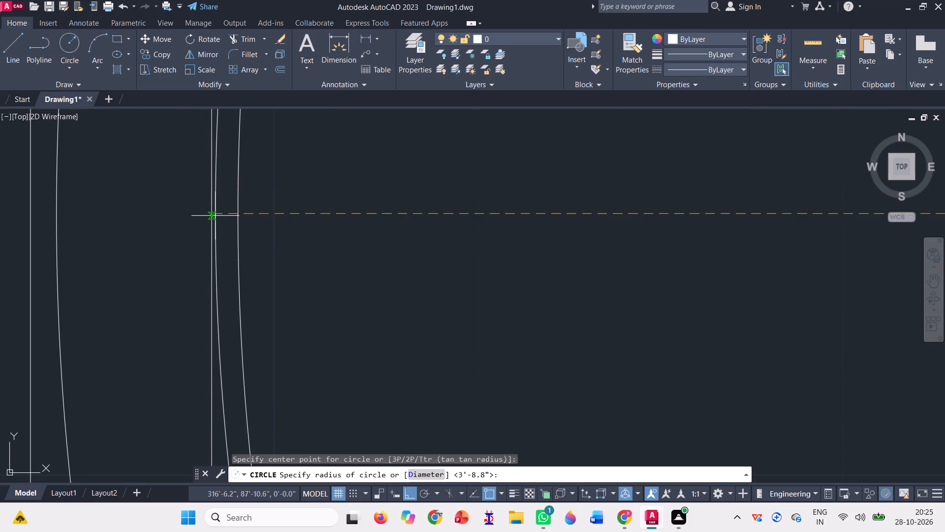
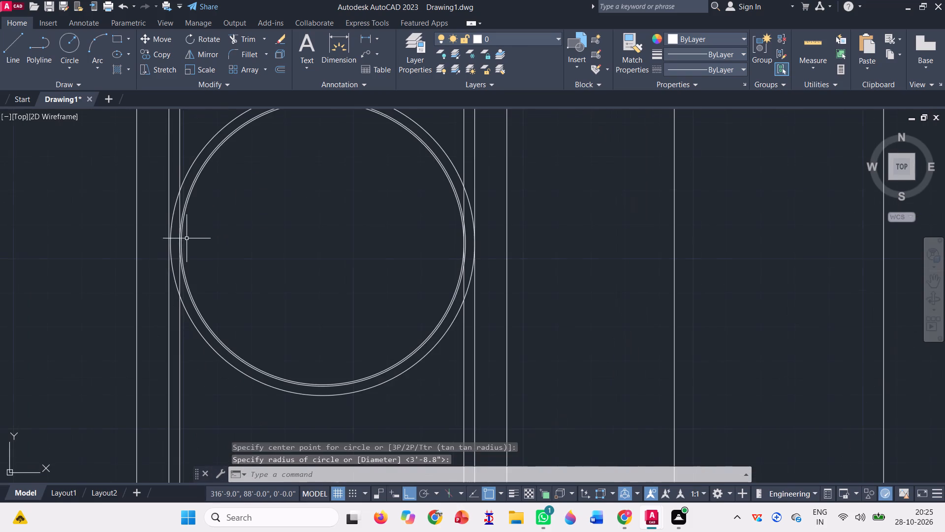
Erase all the concentric circles from the upper part of the tall tower window.
scroll(177, 234, up, 4)
click(201, 268)
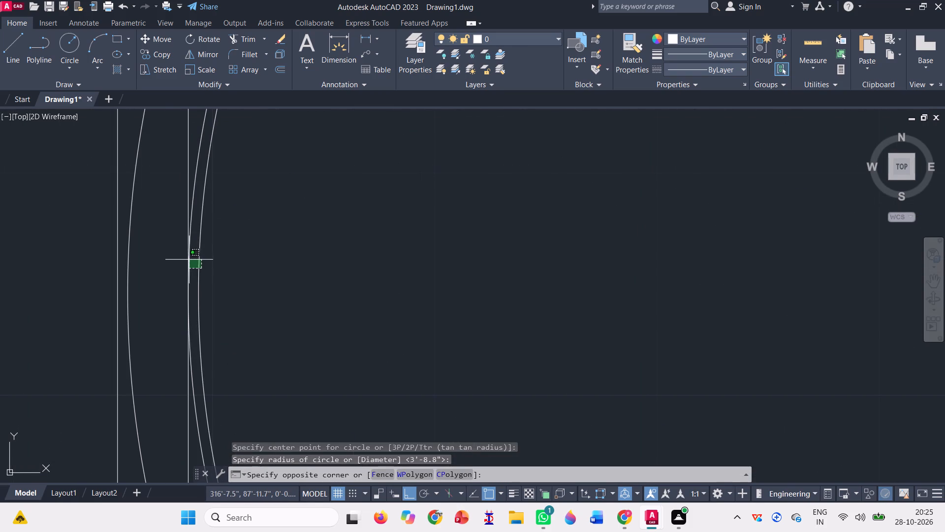
click(192, 262)
scroll(195, 266, down, 6)
key(Delete)
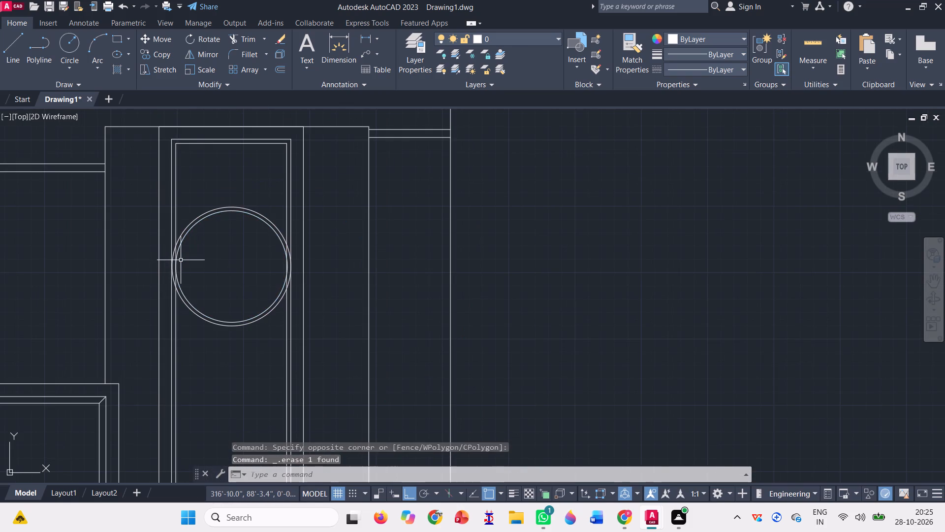
scroll(181, 260, up, 3)
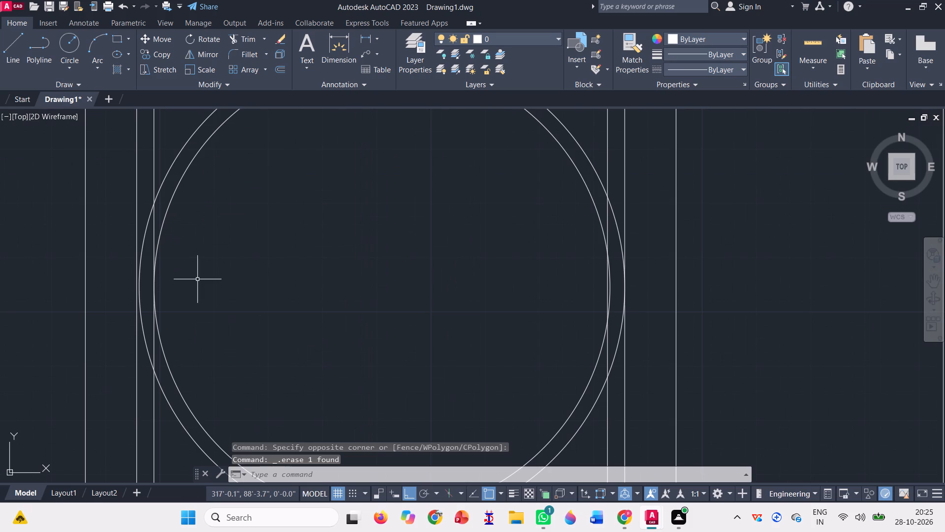
scroll(239, 288, down, 2)
click(291, 260)
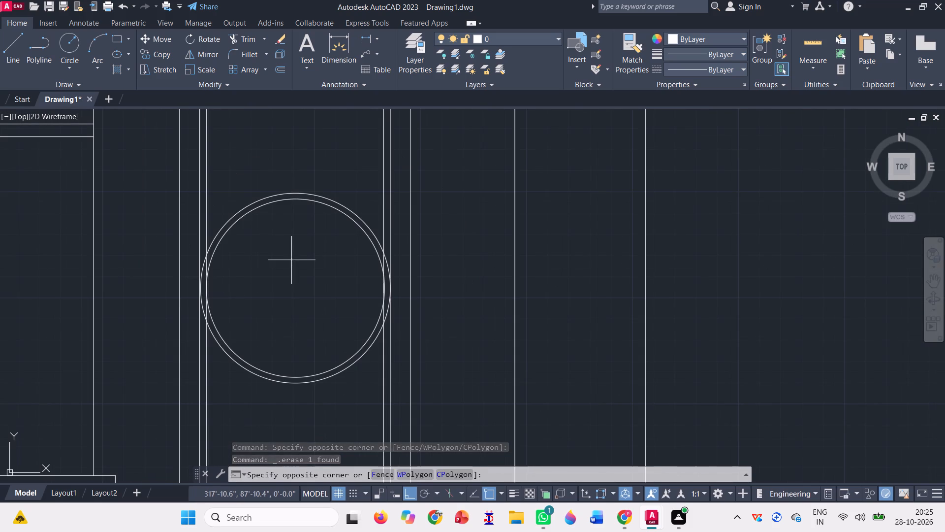
click(225, 173)
key(Delete)
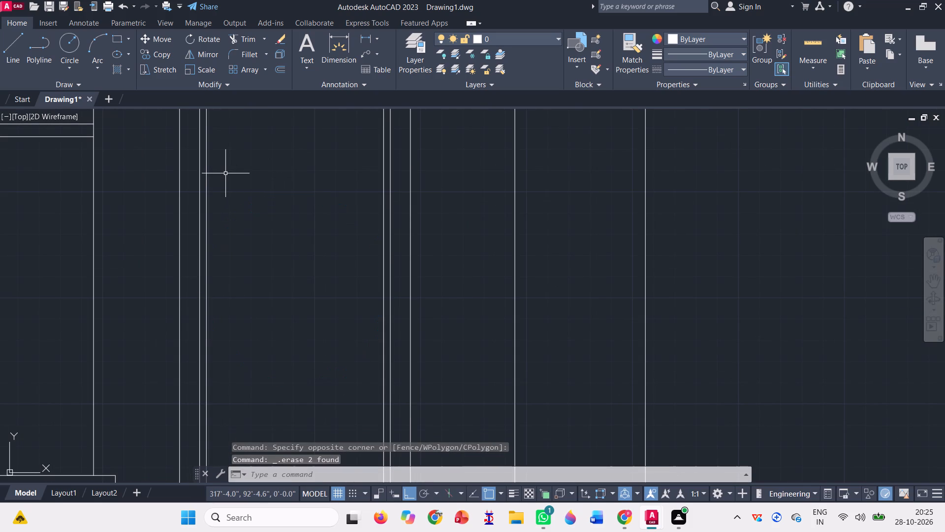
click(75, 43)
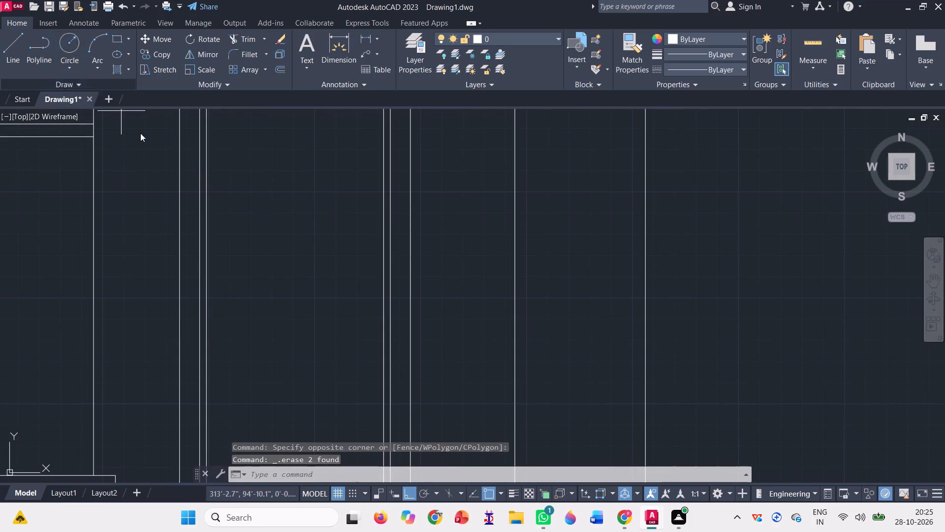
key(Escape)
Draw a vertical guide line about 15' long down from the midpoint of the tower window's inner top frame line.
scroll(297, 340, down, 2)
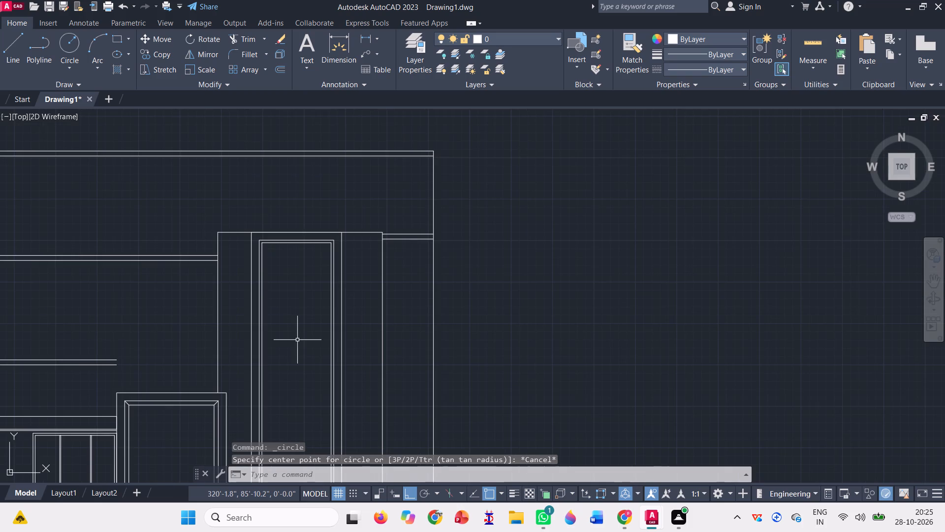
scroll(313, 256, down, 1)
key(l)
key(Return)
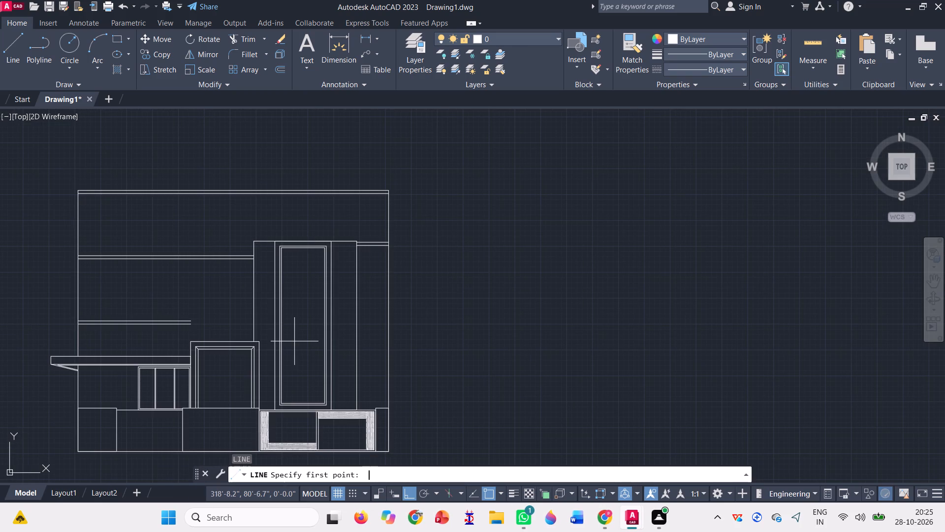
scroll(292, 269, up, 4)
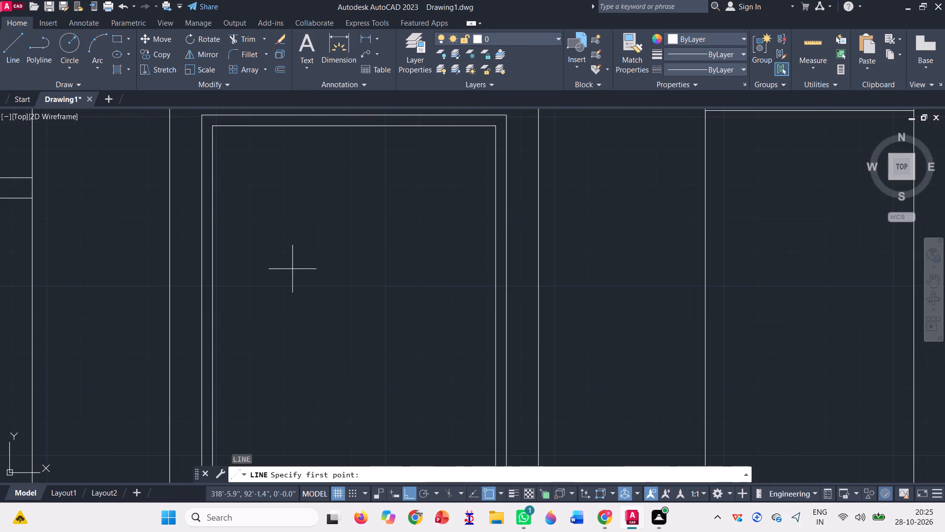
click(351, 122)
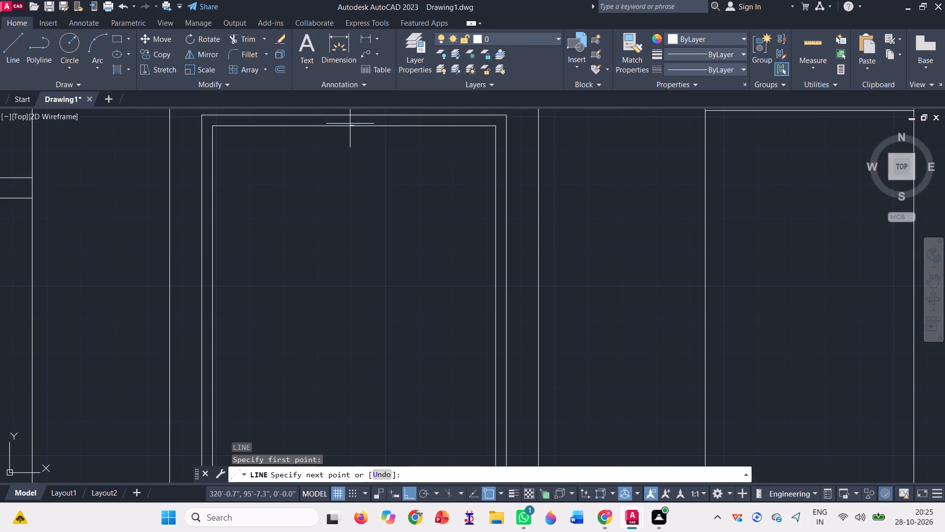
scroll(375, 191, down, 4)
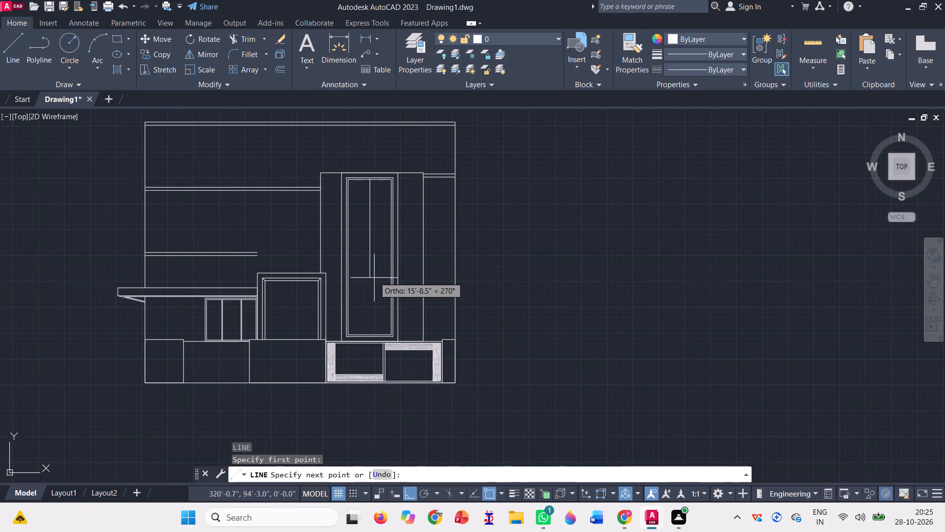
scroll(374, 278, up, 1)
click(373, 271)
key(space)
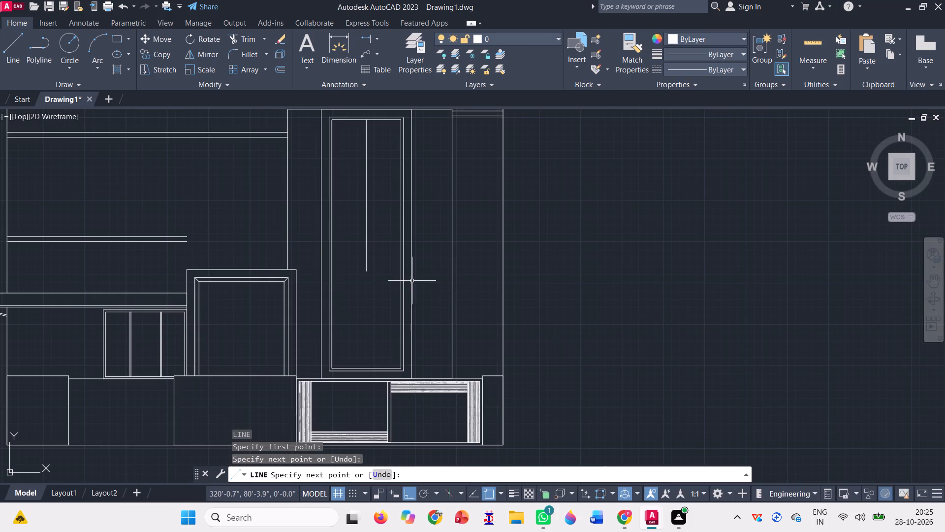
Draw a circle of about 3'-5.8" radius centred on the guide line, reaching the tower window's innermost frame line.
click(77, 41)
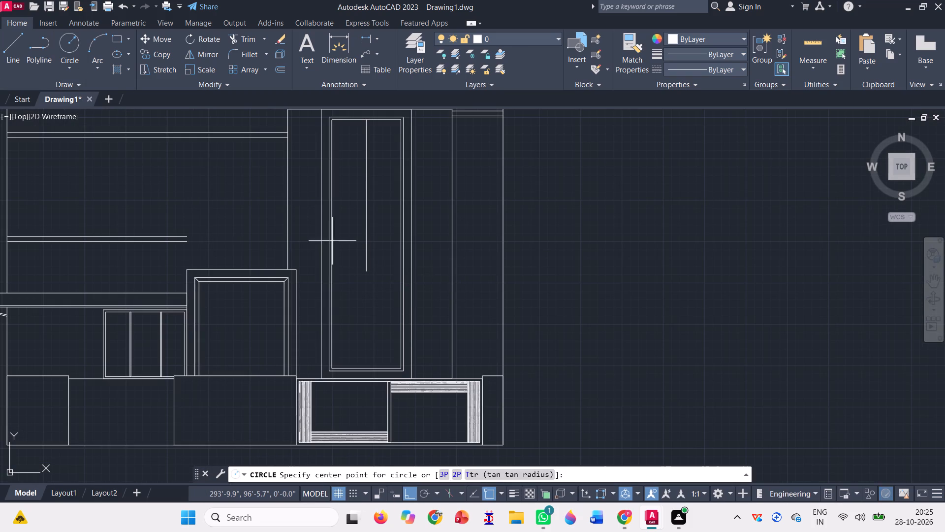
click(366, 205)
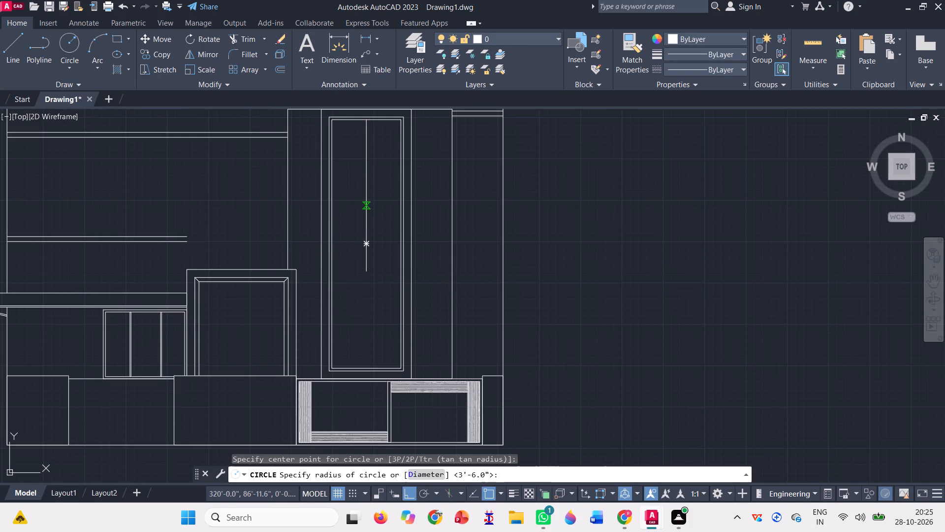
scroll(380, 205, up, 2)
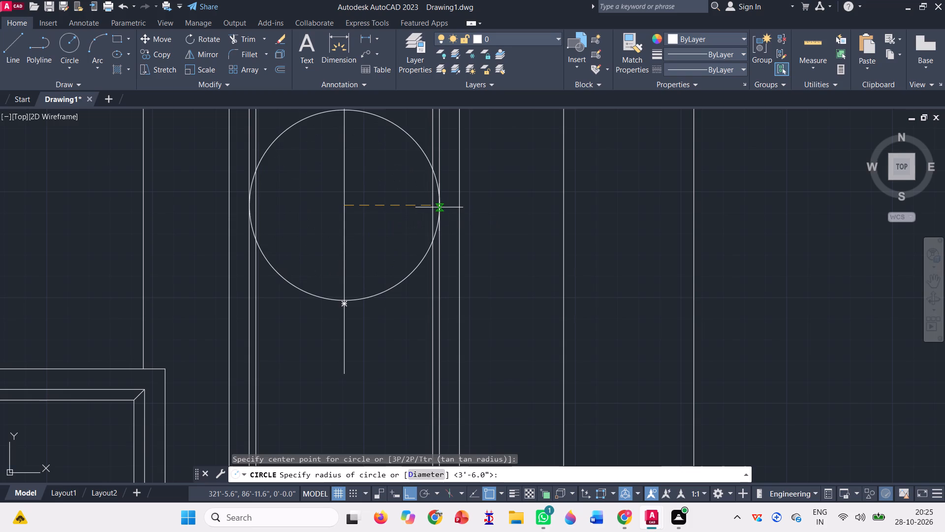
scroll(433, 208, up, 2)
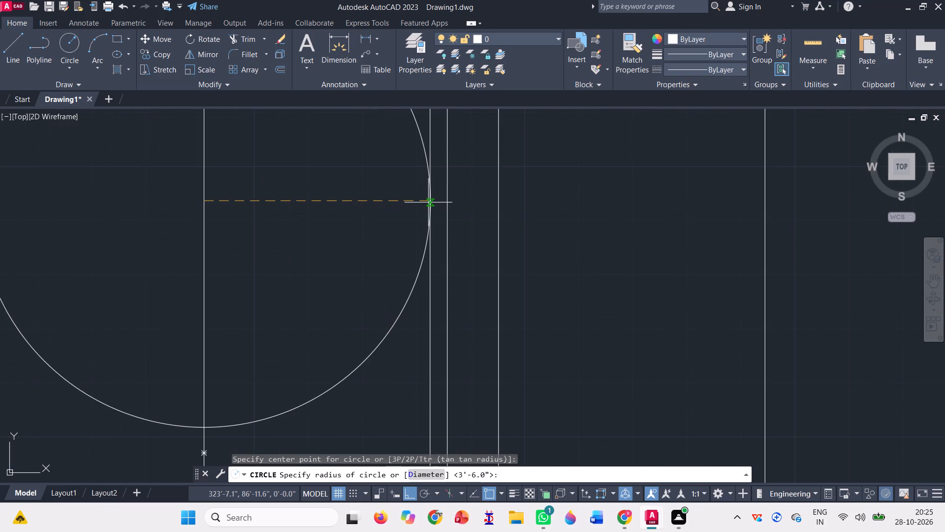
scroll(428, 196, up, 2)
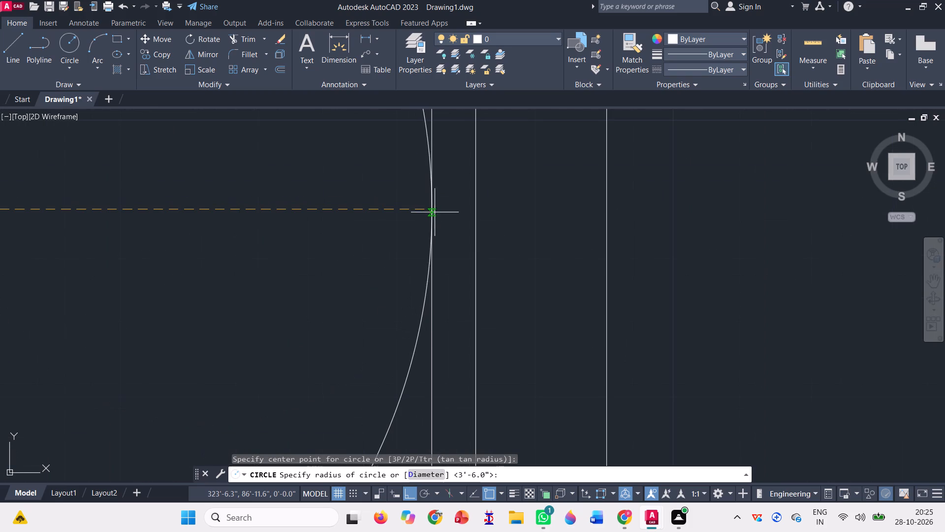
click(431, 212)
scroll(412, 231, down, 3)
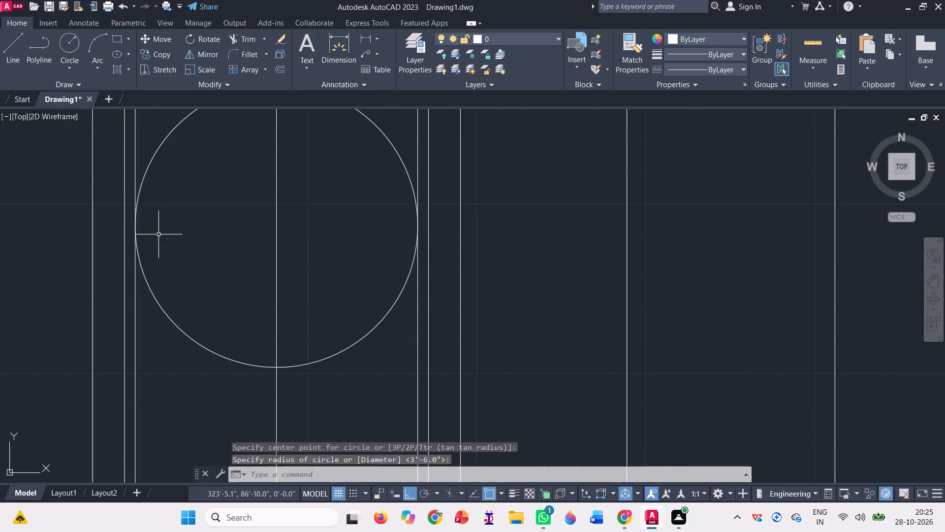
scroll(214, 274, down, 1)
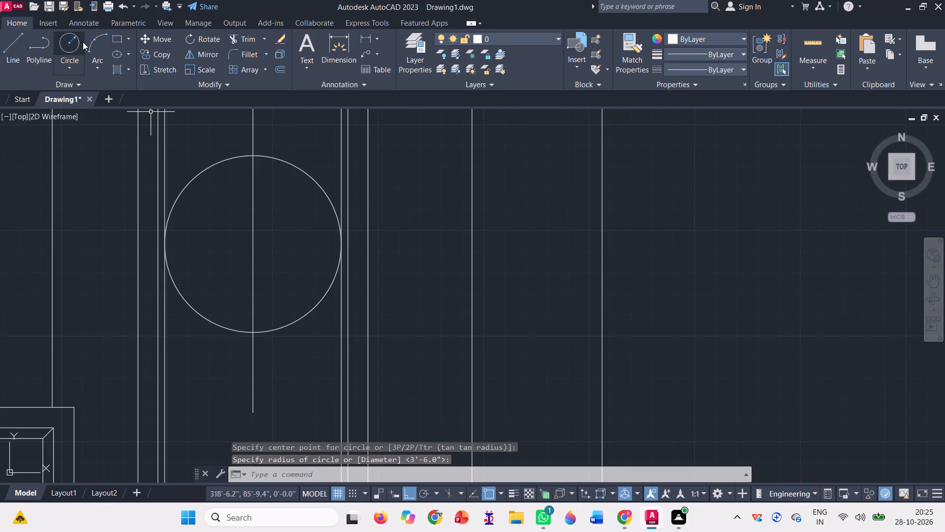
Draw a concentric circle from the same centre, with its radius reaching the window frame's outer line.
click(72, 44)
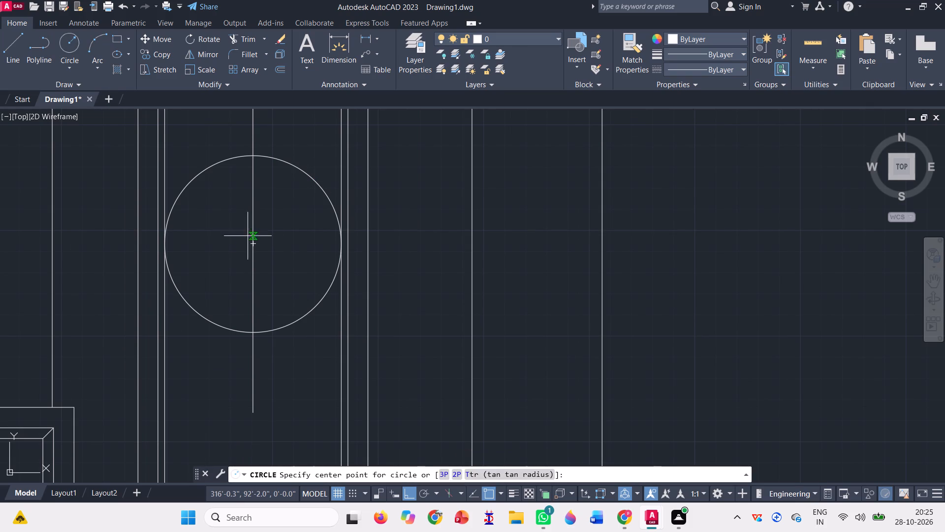
click(251, 243)
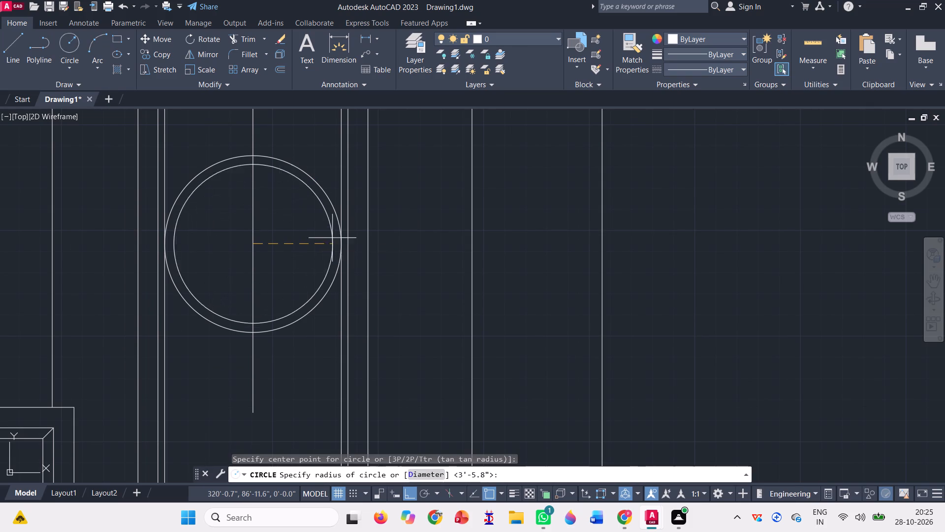
scroll(349, 234, up, 3)
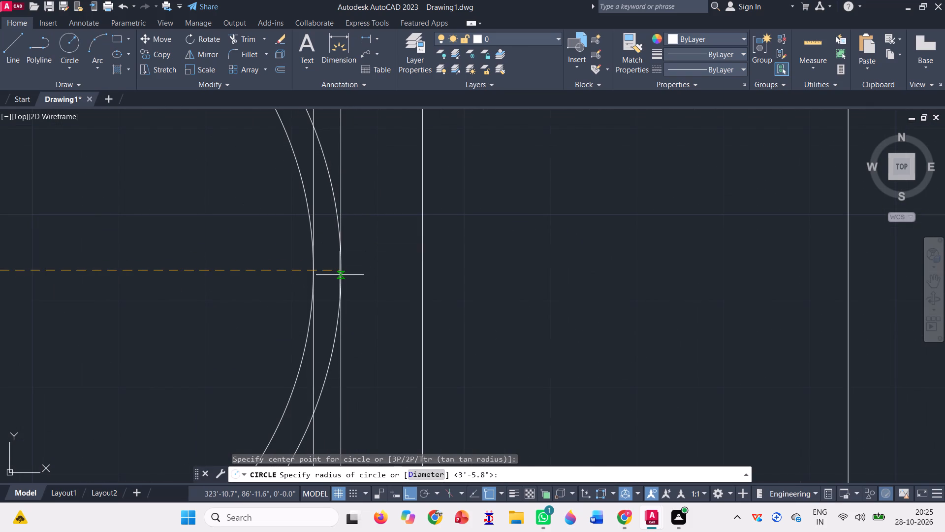
click(340, 269)
scroll(344, 281, down, 2)
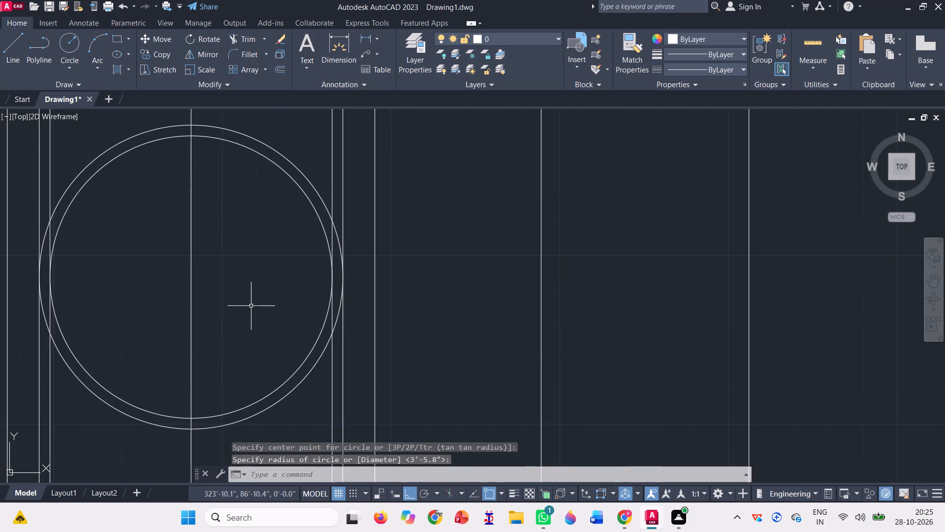
scroll(238, 269, down, 1)
Trim the lower halves of both concentric circles, leaving a double semicircular arch inside the tower window.
click(237, 40)
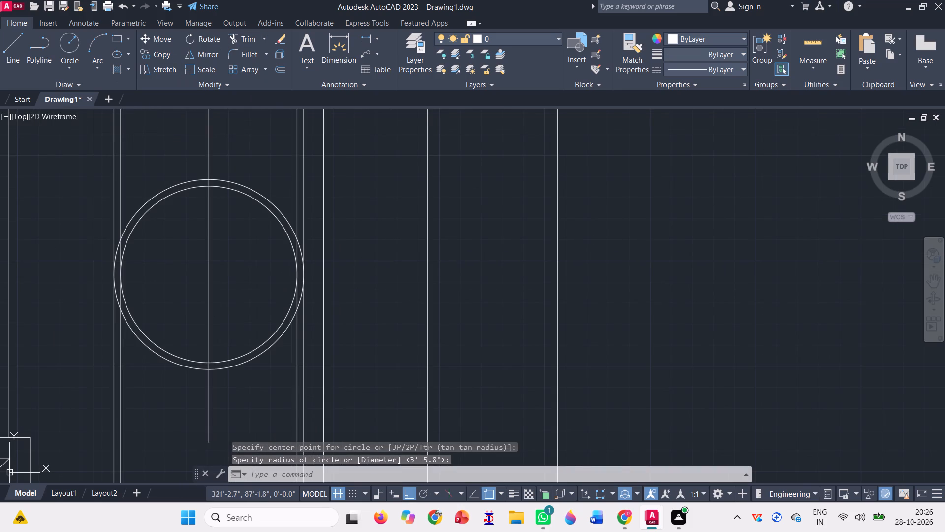
click(278, 344)
click(266, 323)
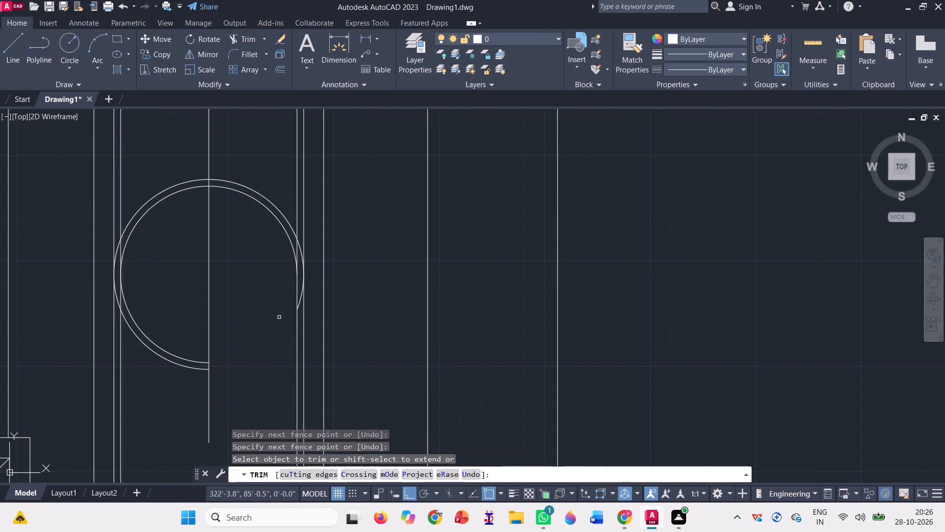
scroll(305, 300, up, 3)
click(284, 298)
scroll(284, 298, down, 2)
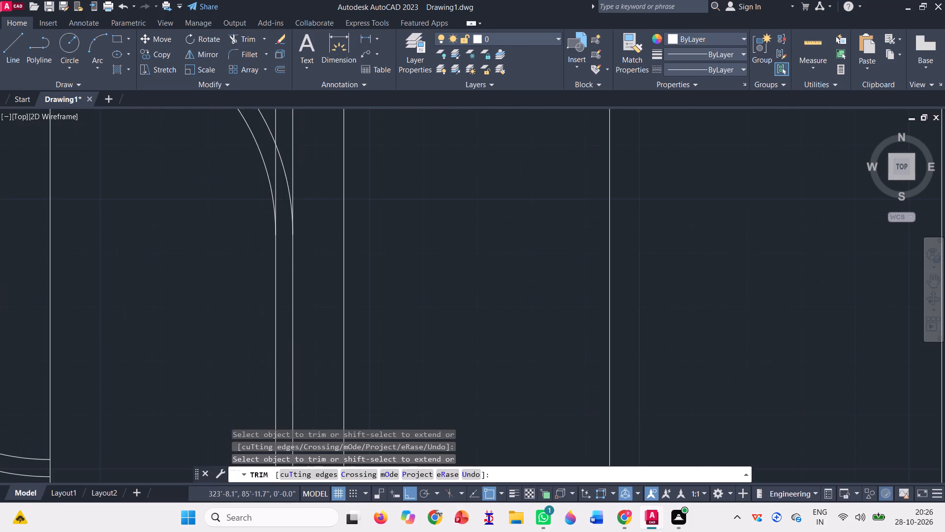
scroll(284, 298, down, 1)
click(125, 367)
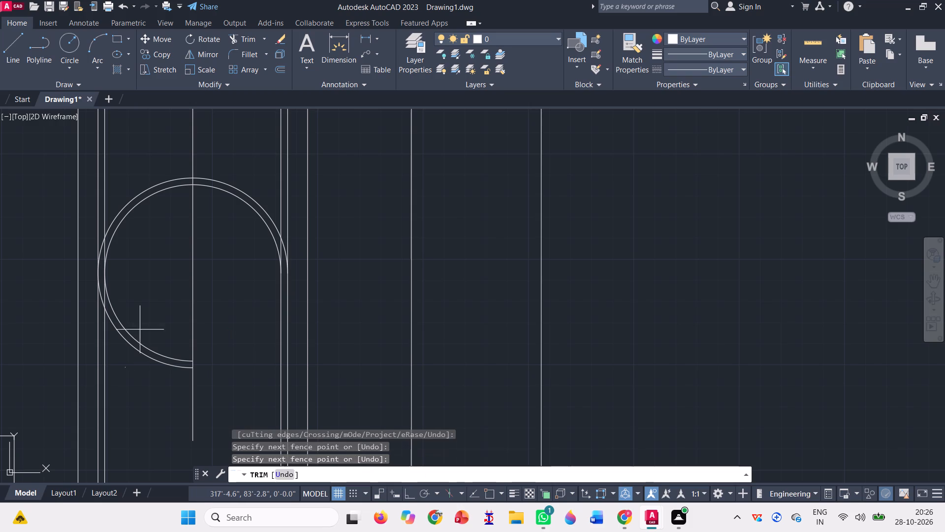
click(151, 308)
scroll(102, 282, up, 4)
click(77, 350)
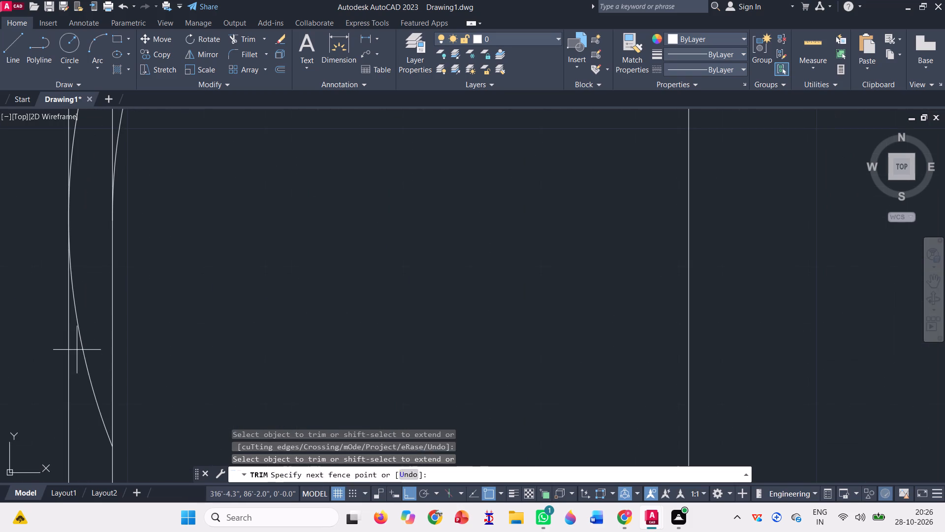
click(94, 321)
scroll(94, 320, down, 3)
scroll(127, 298, down, 2)
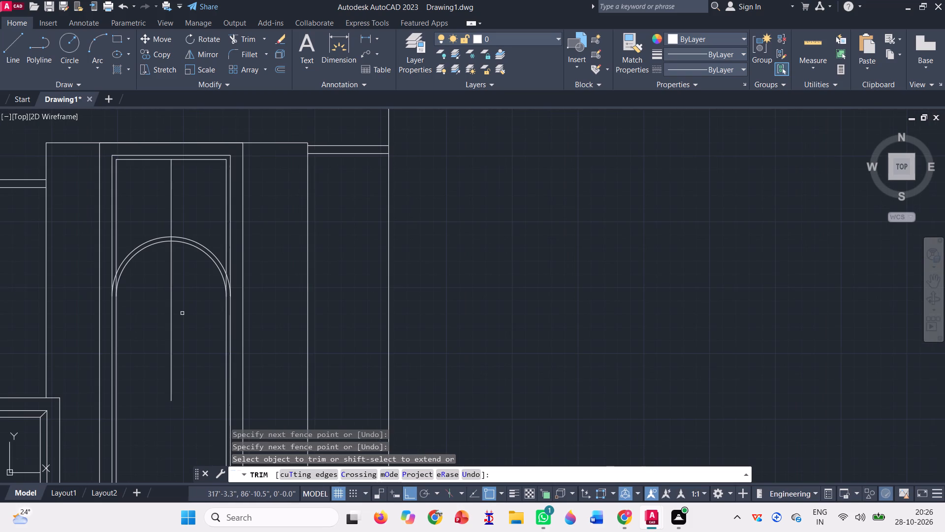
key(Escape)
Erase the vertical guide line from the middle of the tower window.
click(182, 317)
click(158, 305)
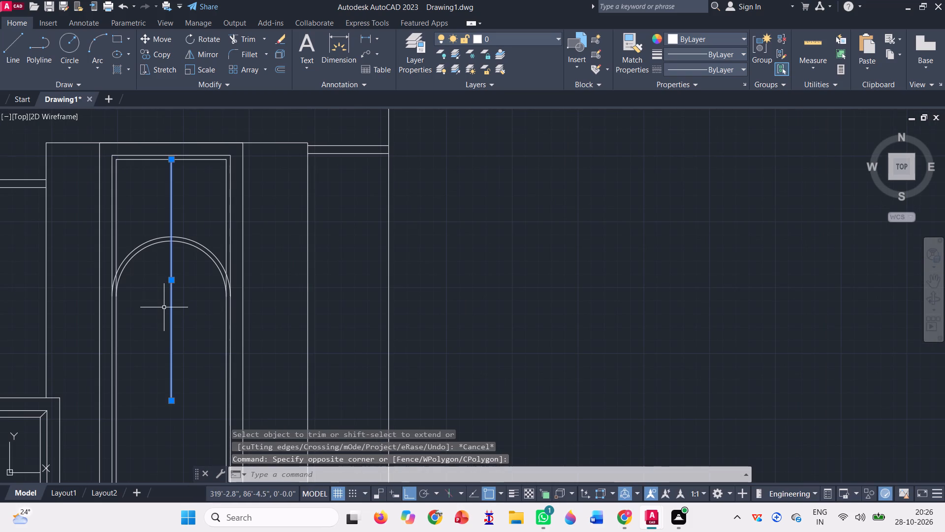
key(Delete)
Trim the tower window's inner and outer vertical frame lines above the double arch on both sides.
scroll(176, 281, down, 1)
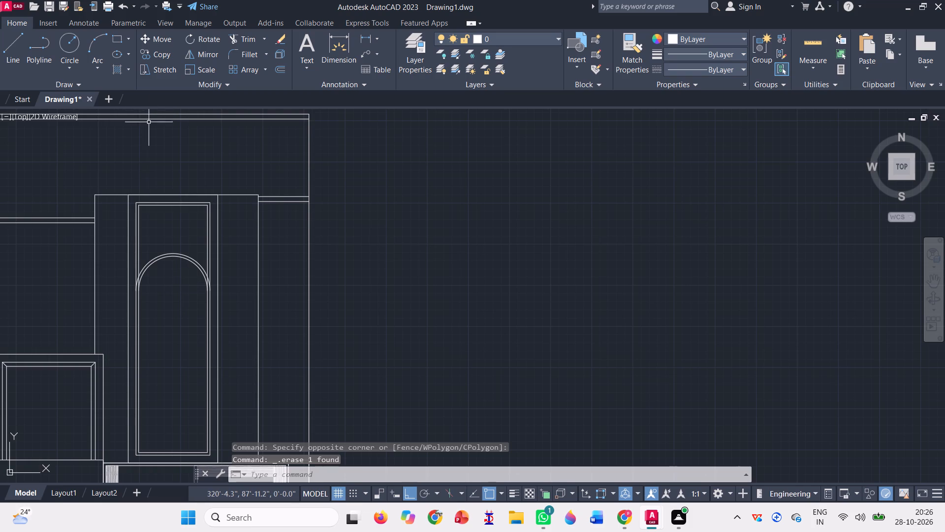
click(233, 40)
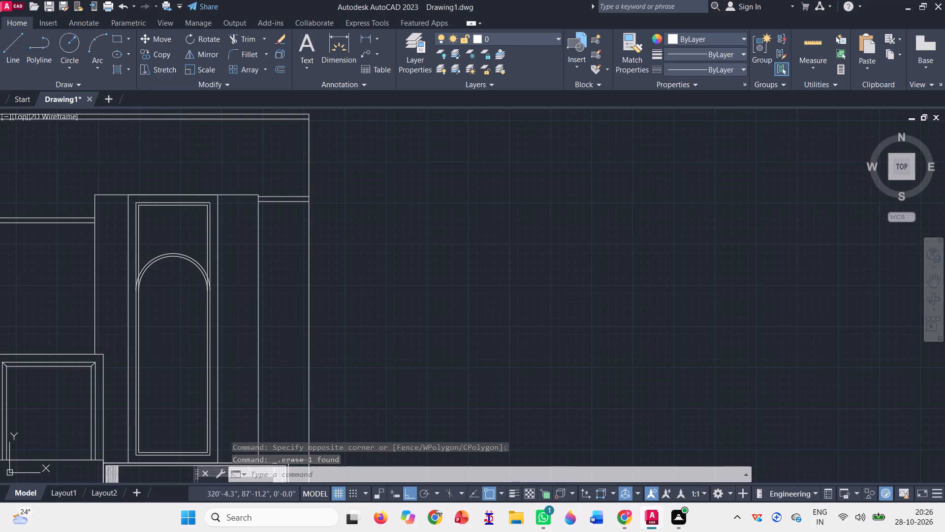
scroll(146, 251, up, 4)
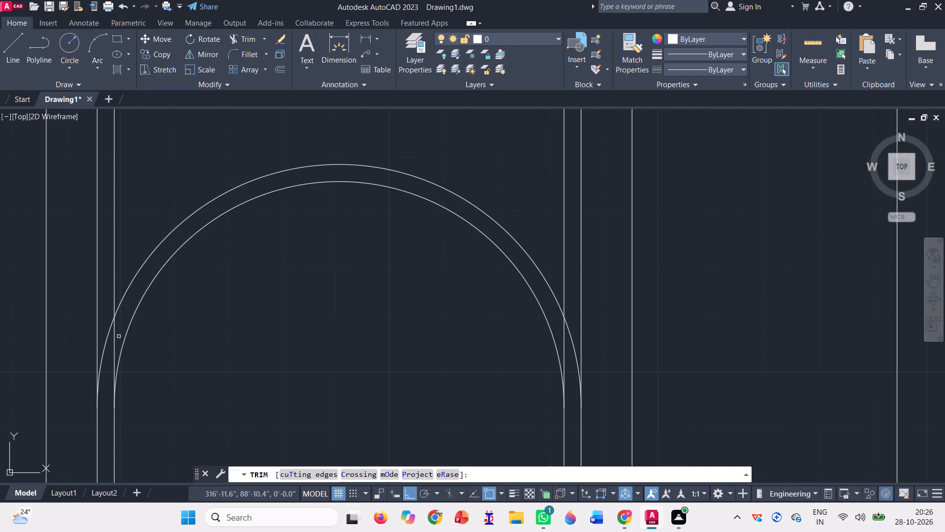
click(115, 338)
click(86, 276)
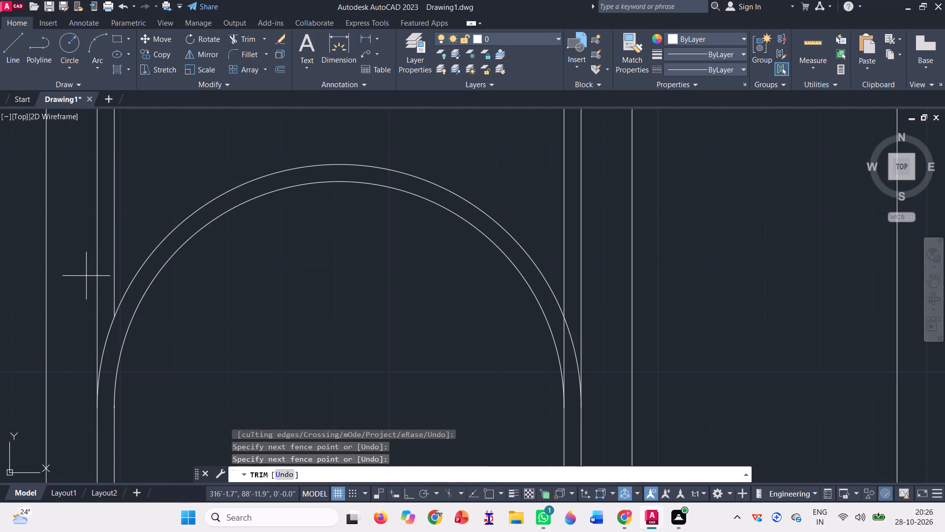
click(138, 214)
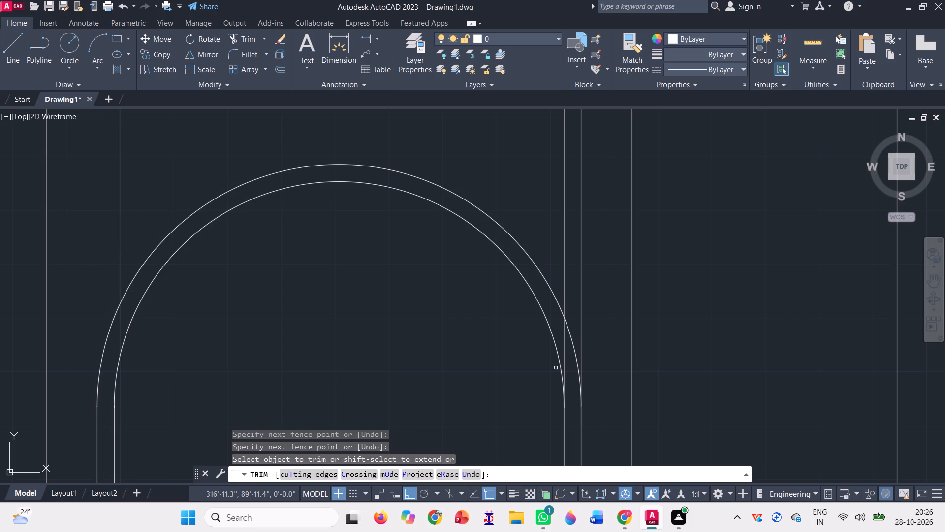
scroll(560, 366, up, 3)
click(572, 289)
click(591, 334)
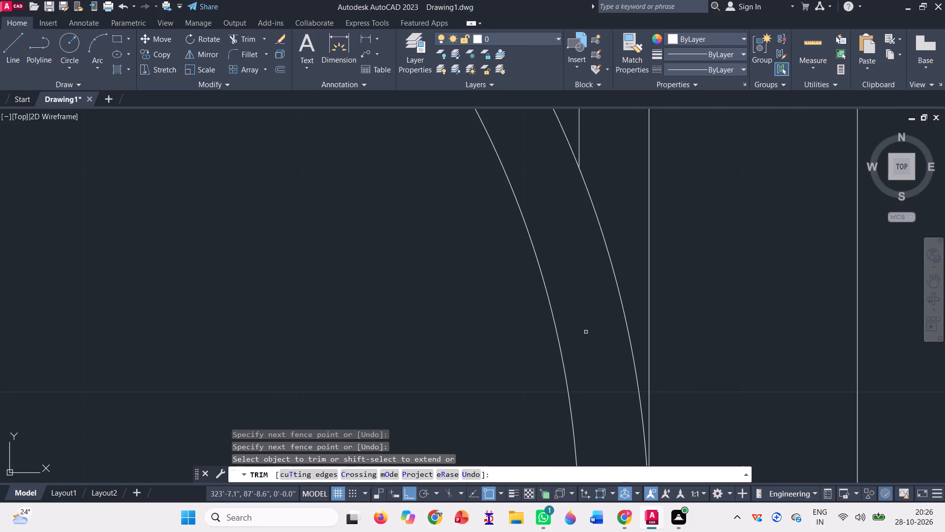
scroll(449, 320, down, 4)
scroll(329, 331, down, 2)
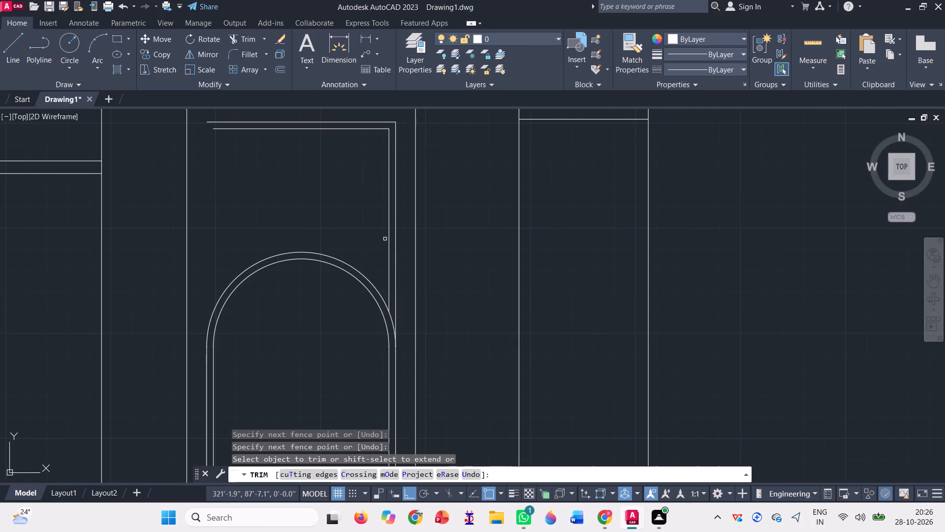
click(401, 256)
click(382, 242)
Remove the two leftover horizontal frame lines above the tower window's arch with Trim.
scroll(357, 307, down, 2)
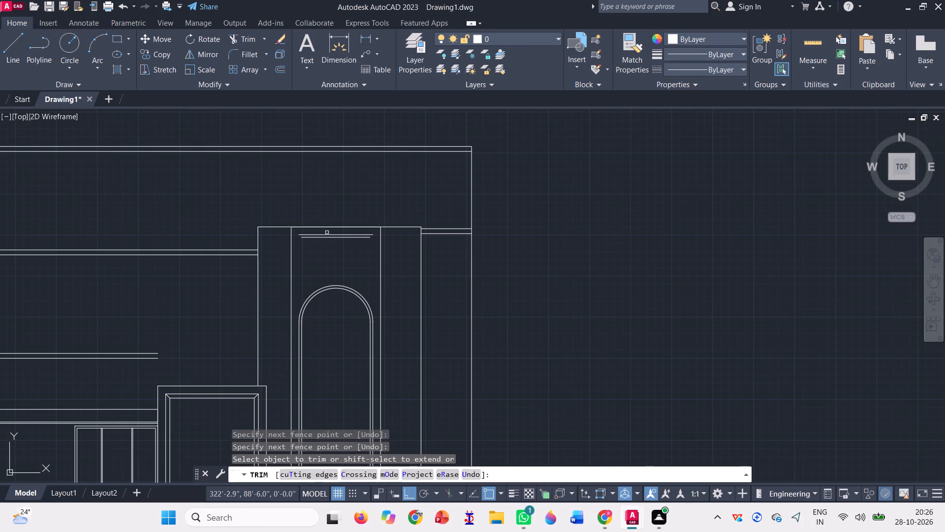
scroll(327, 224, up, 3)
click(321, 254)
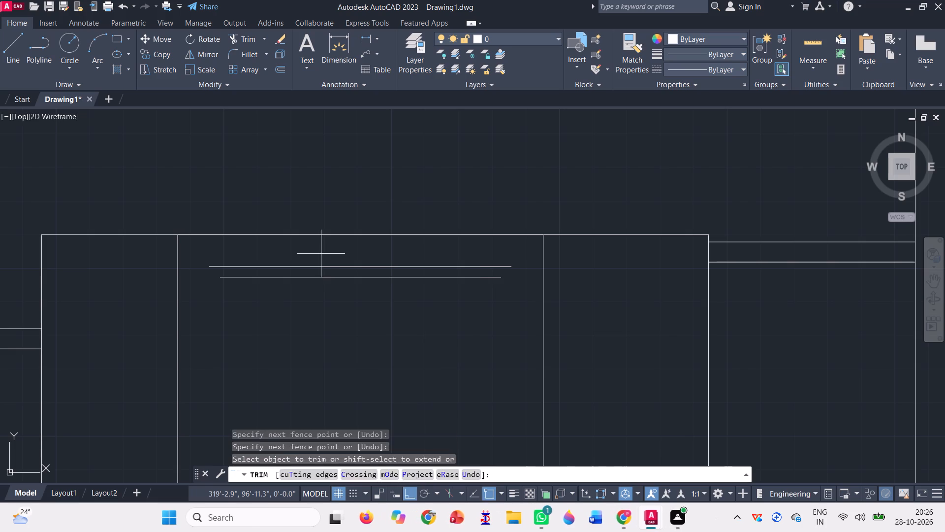
click(322, 301)
scroll(284, 264, down, 4)
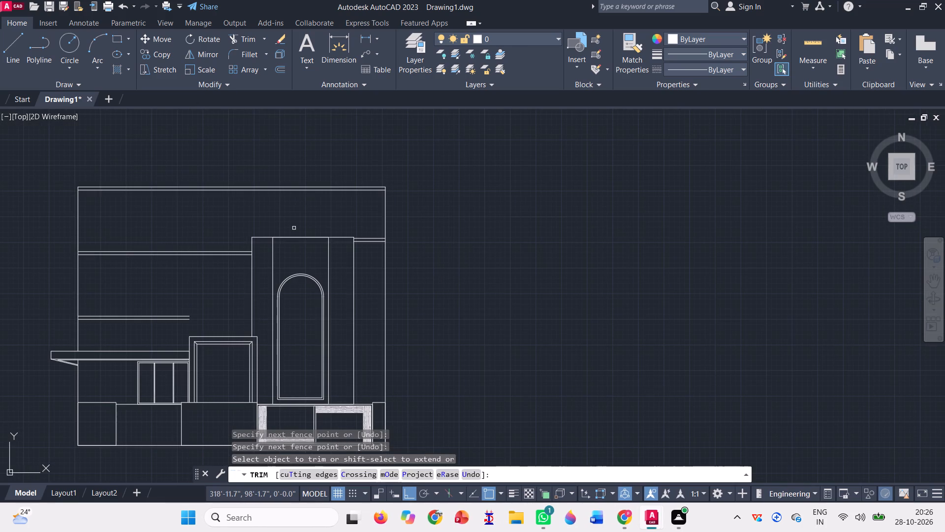
key(Escape)
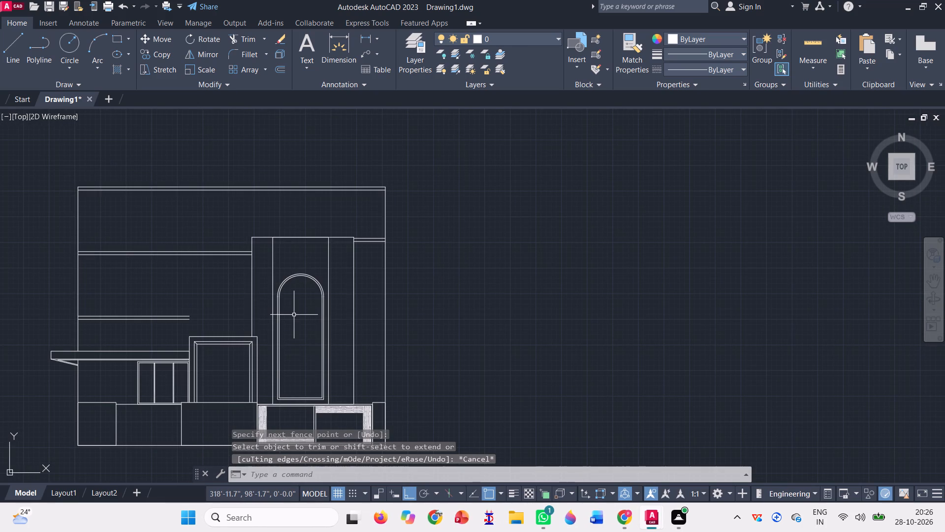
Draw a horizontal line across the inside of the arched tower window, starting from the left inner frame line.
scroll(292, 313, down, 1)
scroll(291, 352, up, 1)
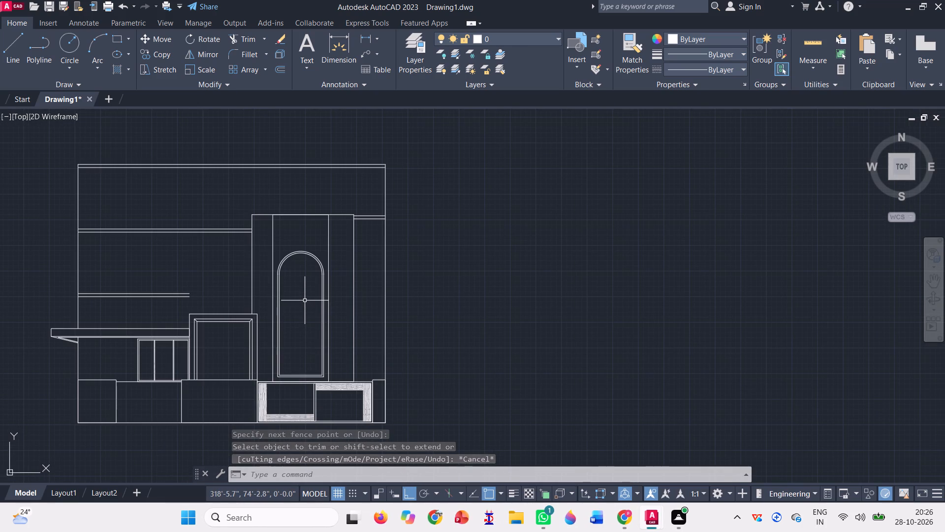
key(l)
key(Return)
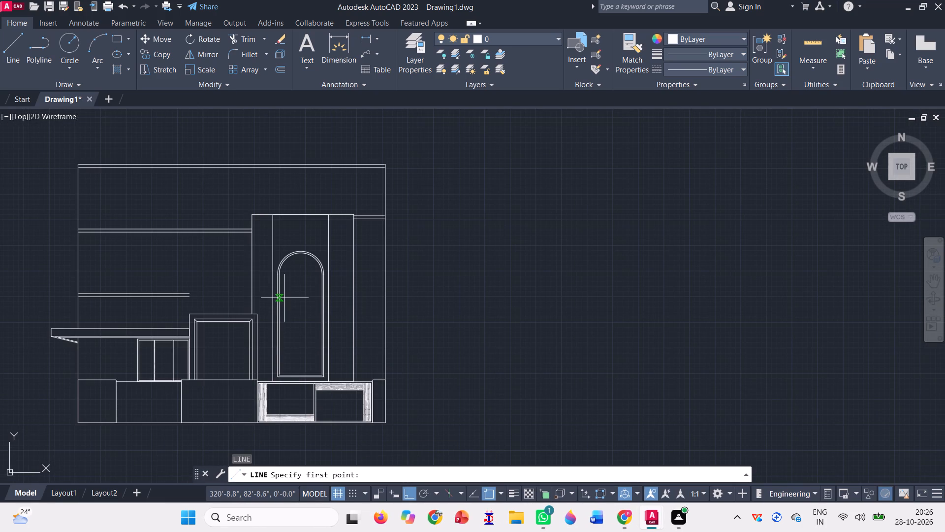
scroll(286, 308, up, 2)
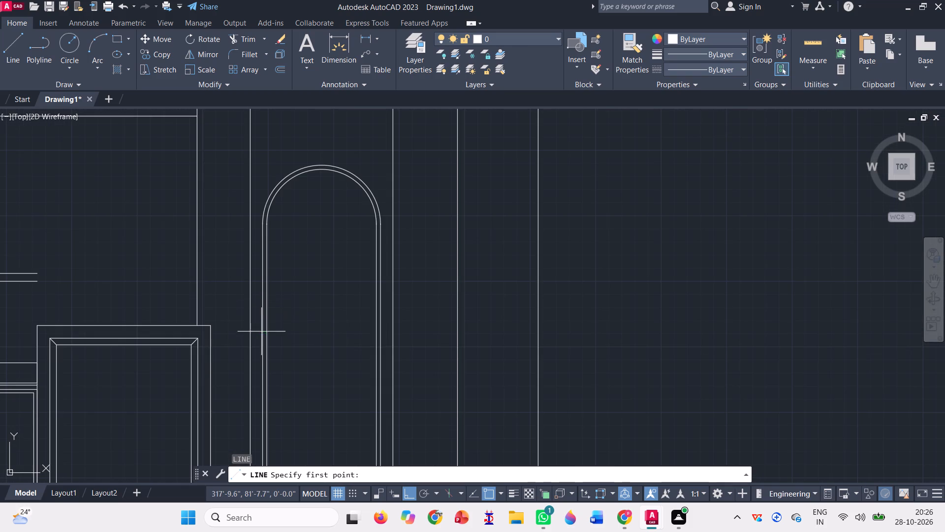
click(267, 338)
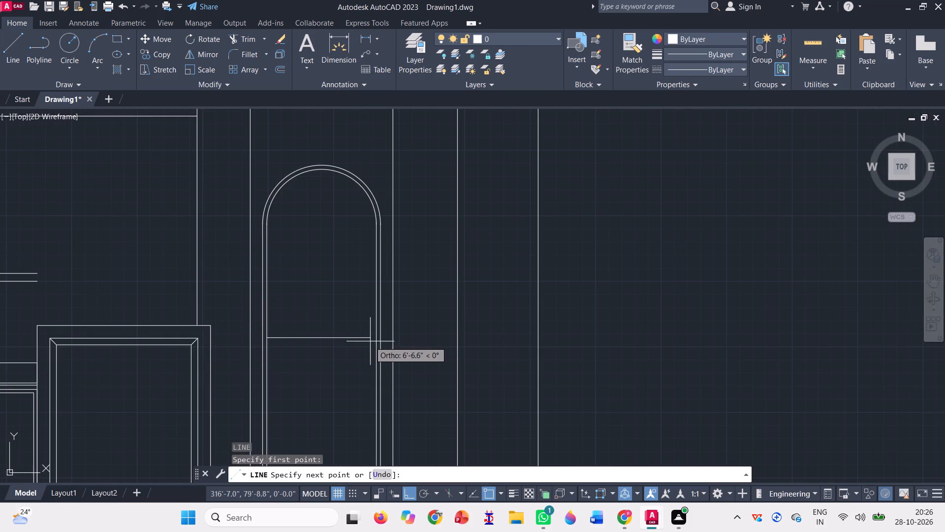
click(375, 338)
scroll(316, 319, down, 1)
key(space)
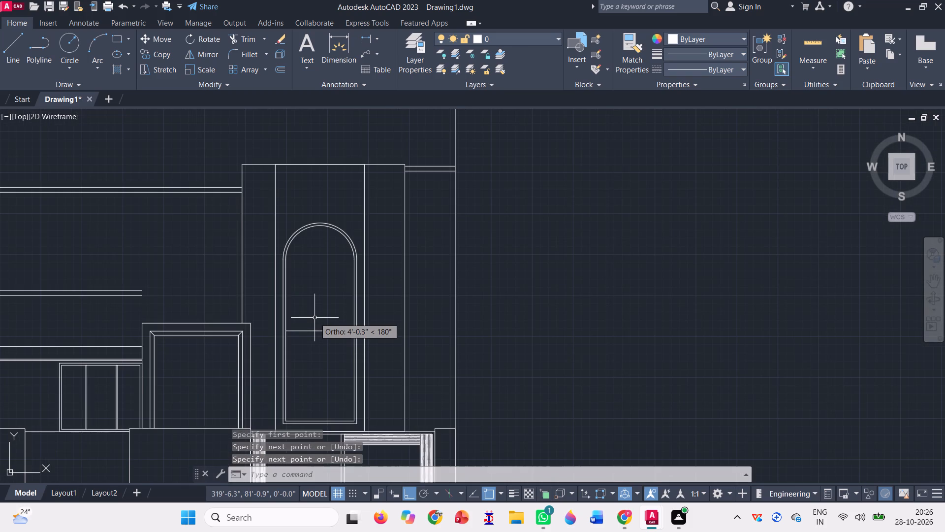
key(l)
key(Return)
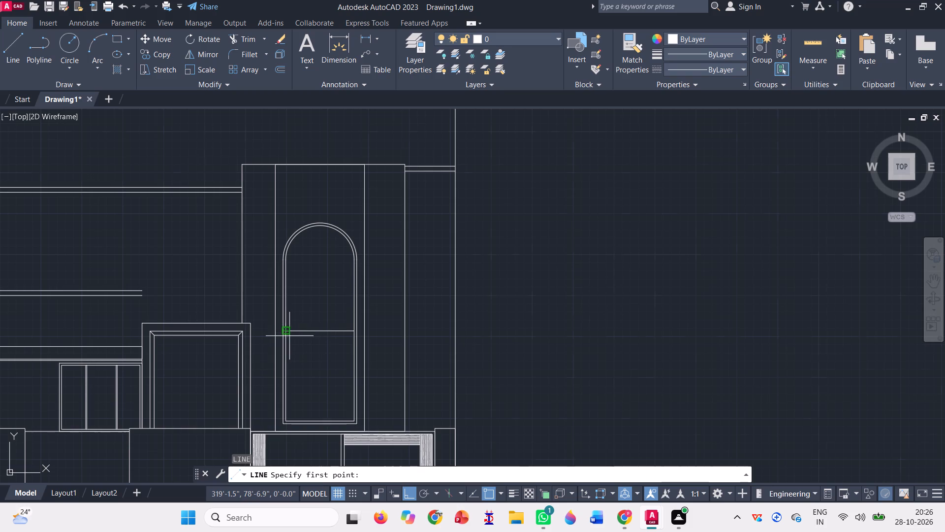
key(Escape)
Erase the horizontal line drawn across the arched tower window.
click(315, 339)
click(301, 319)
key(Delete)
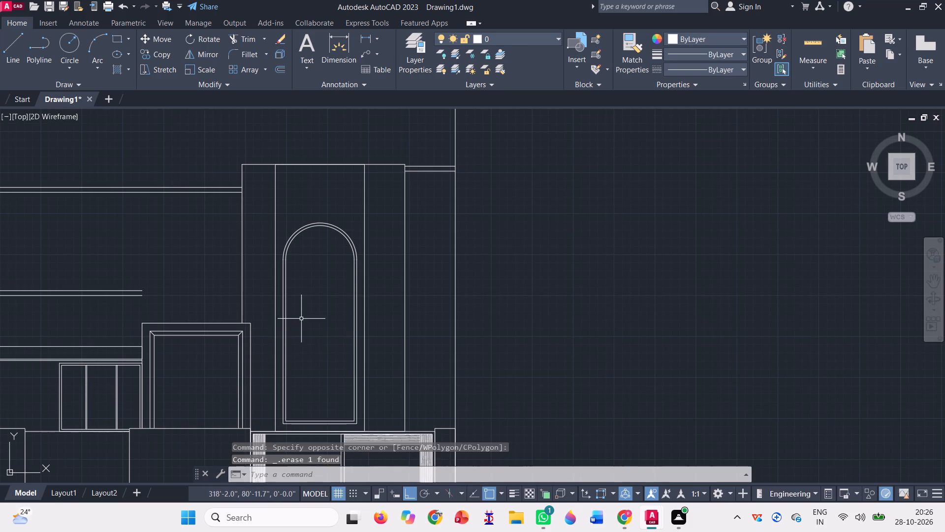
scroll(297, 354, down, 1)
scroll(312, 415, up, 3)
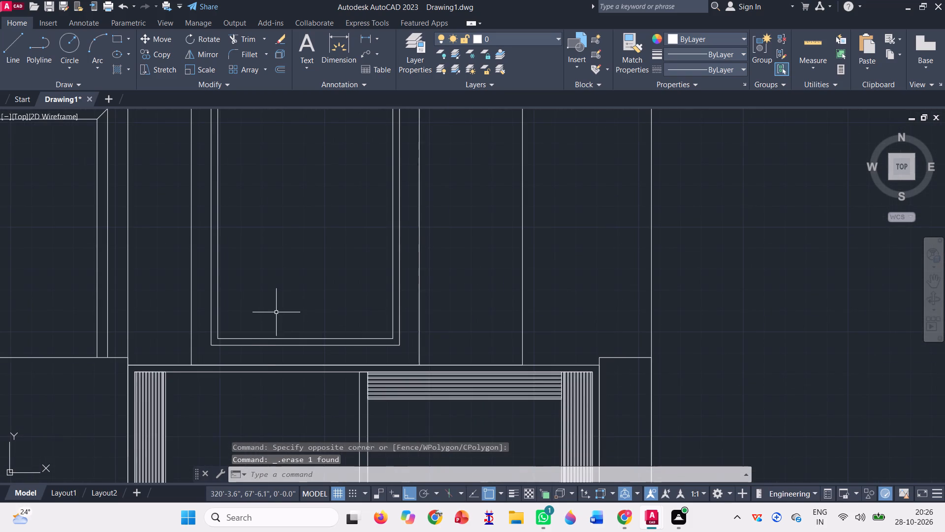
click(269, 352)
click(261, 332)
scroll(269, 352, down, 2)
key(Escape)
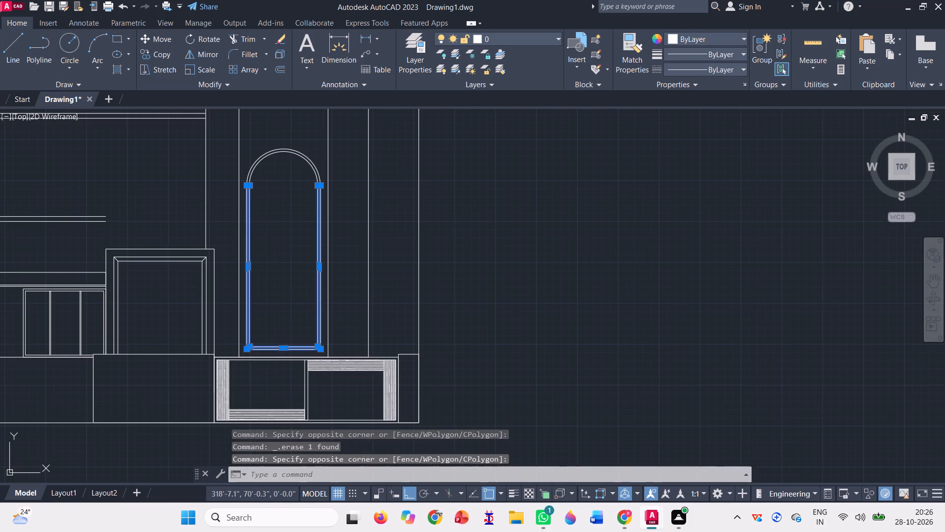
Trace the tower window frame's inner and outer bottom edges corner to corner with two separate horizontal lines.
click(10, 59)
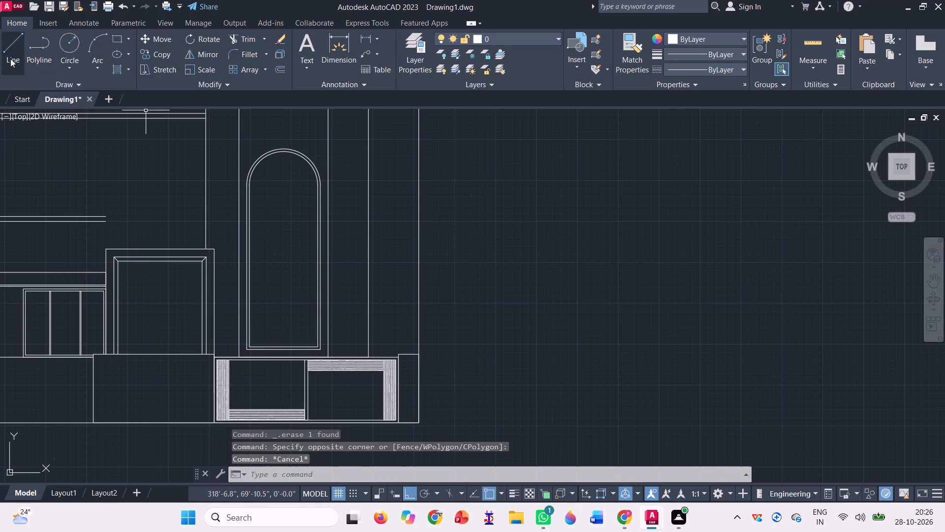
scroll(261, 351, up, 3)
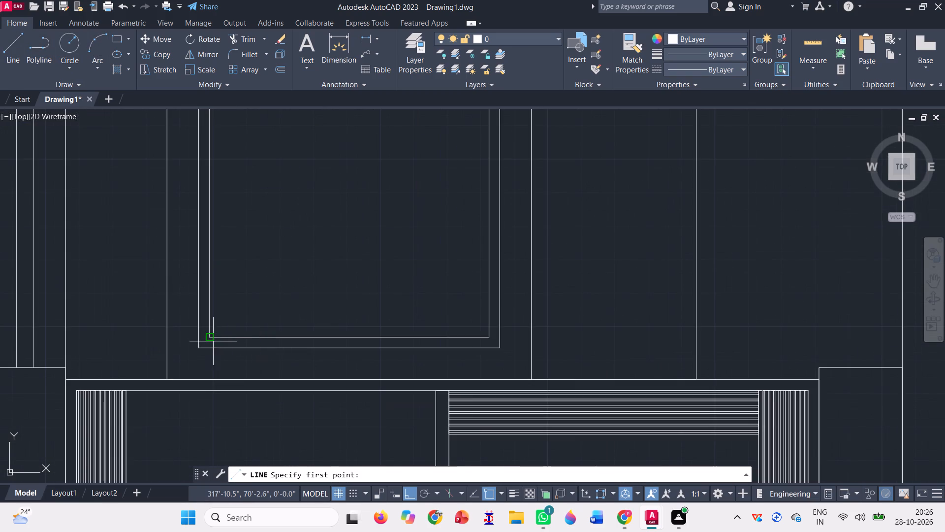
click(211, 339)
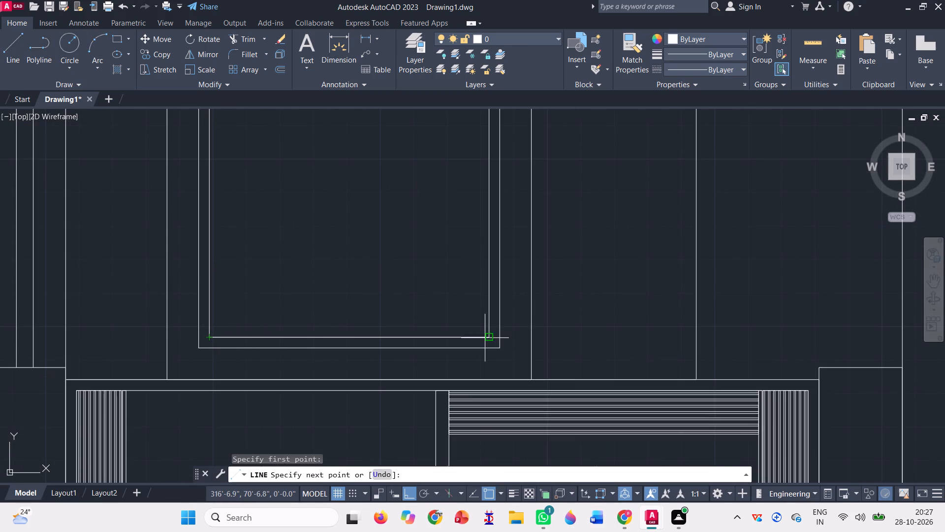
click(488, 338)
key(space)
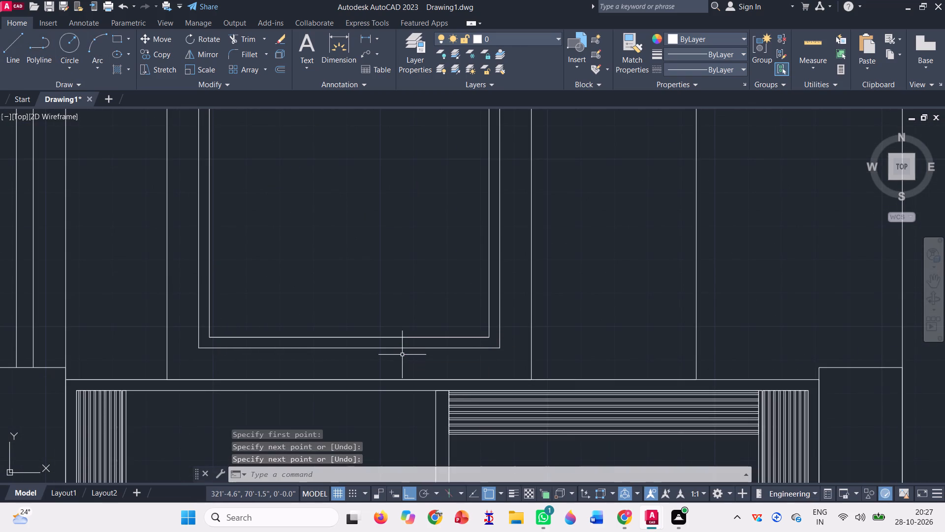
key(l)
key(Return)
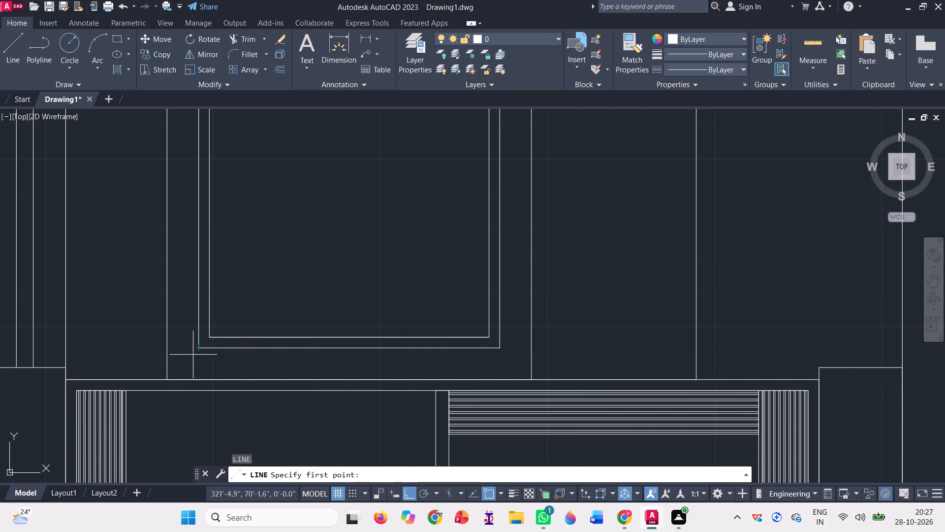
click(195, 350)
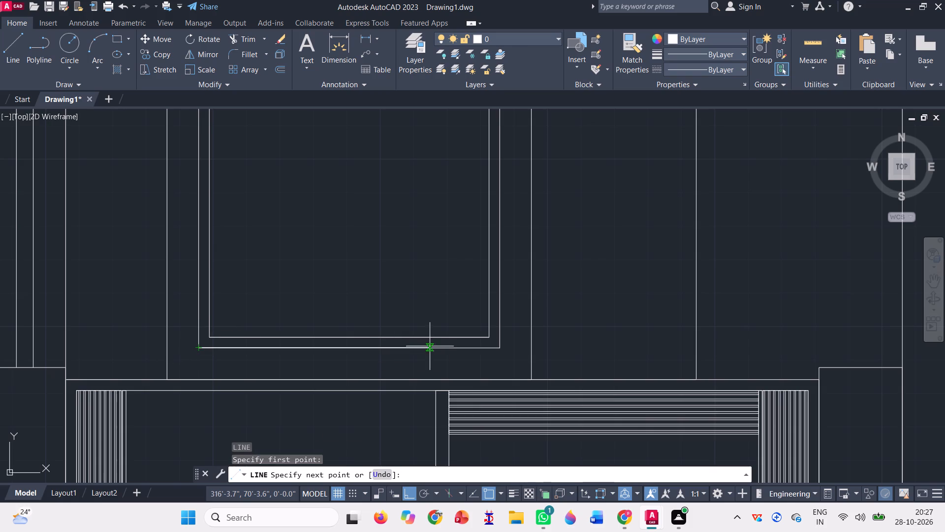
click(502, 346)
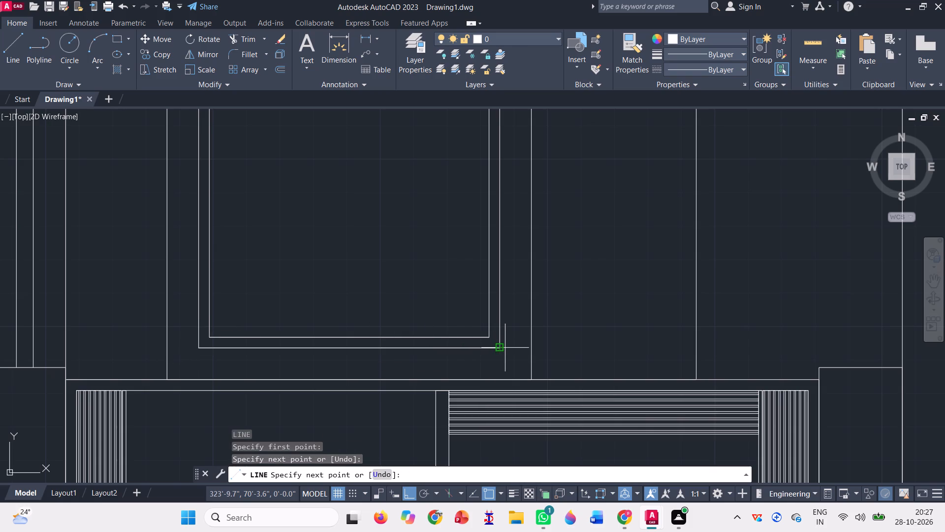
key(space)
Move the two traced horizontal lines straight up to about mid-height of the tower window as a double-line crossbar.
click(384, 346)
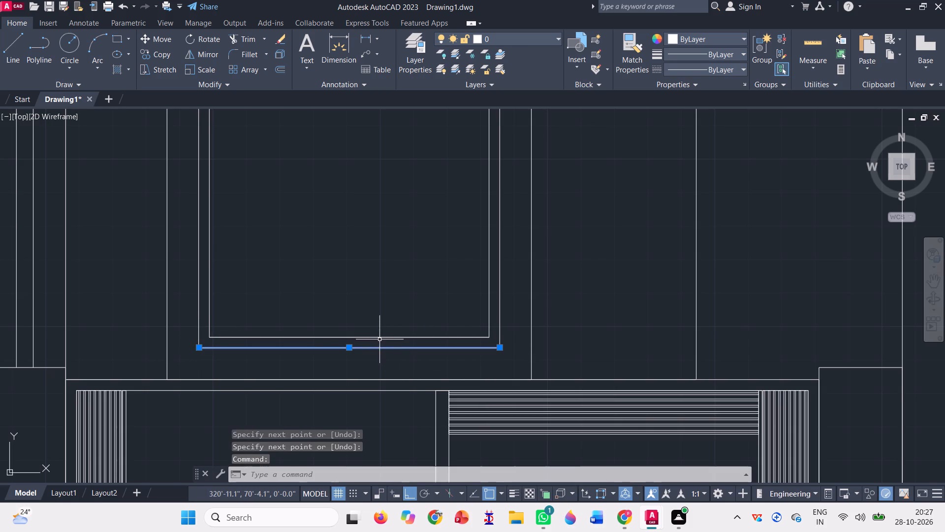
click(374, 336)
scroll(386, 372, down, 2)
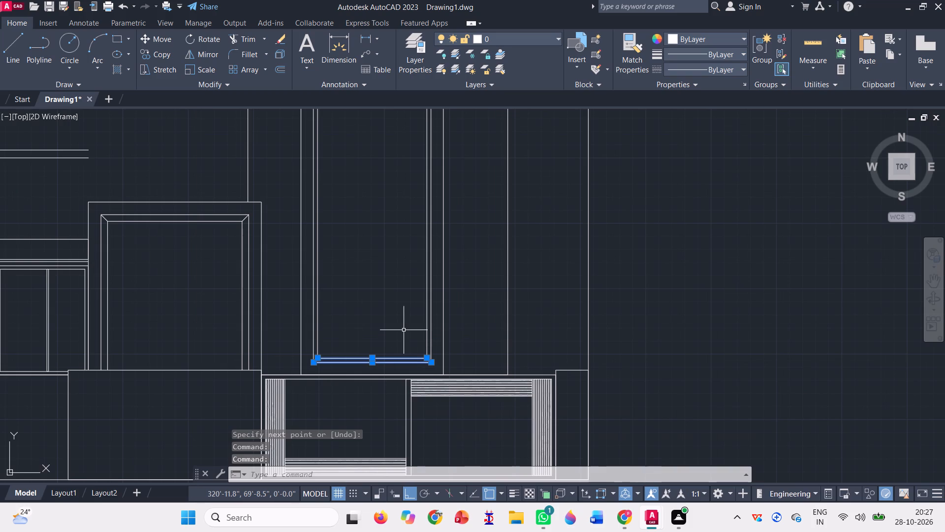
text(m)
key(space)
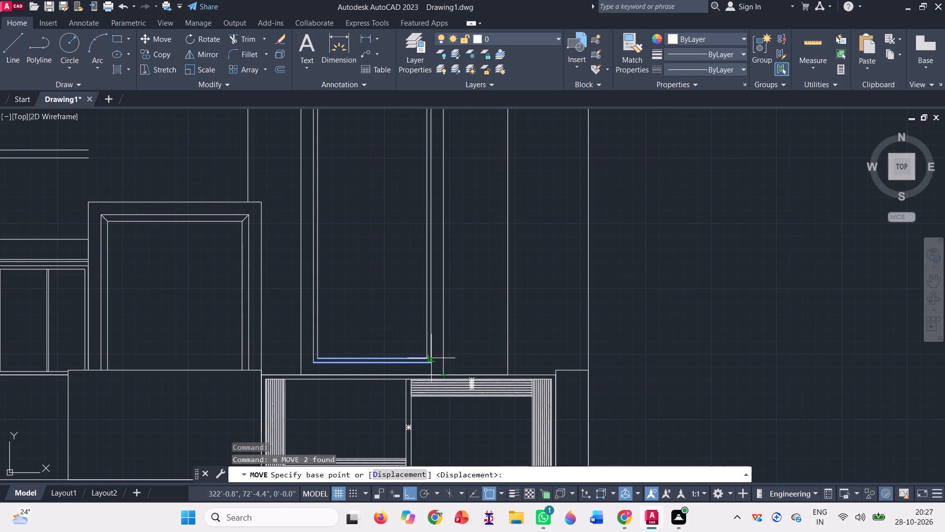
scroll(419, 354, up, 4)
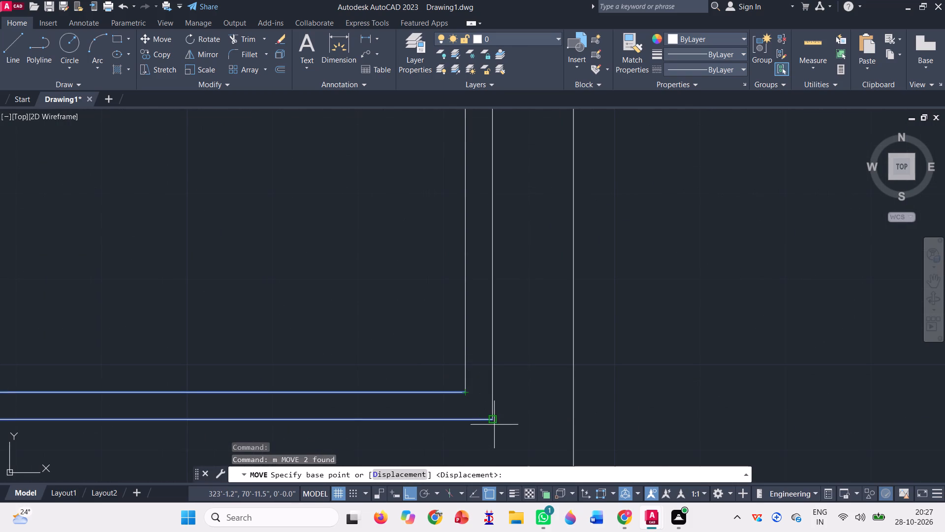
click(492, 418)
scroll(473, 422, down, 5)
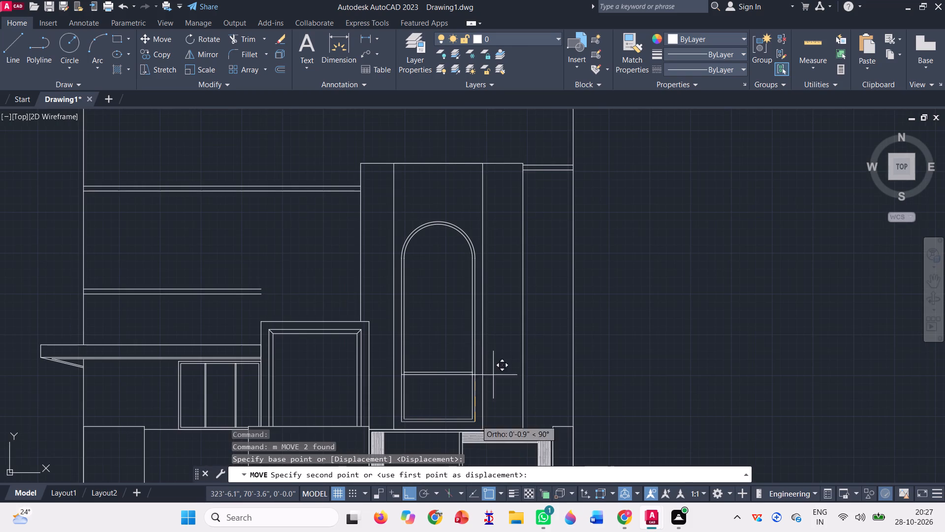
scroll(490, 313, up, 2)
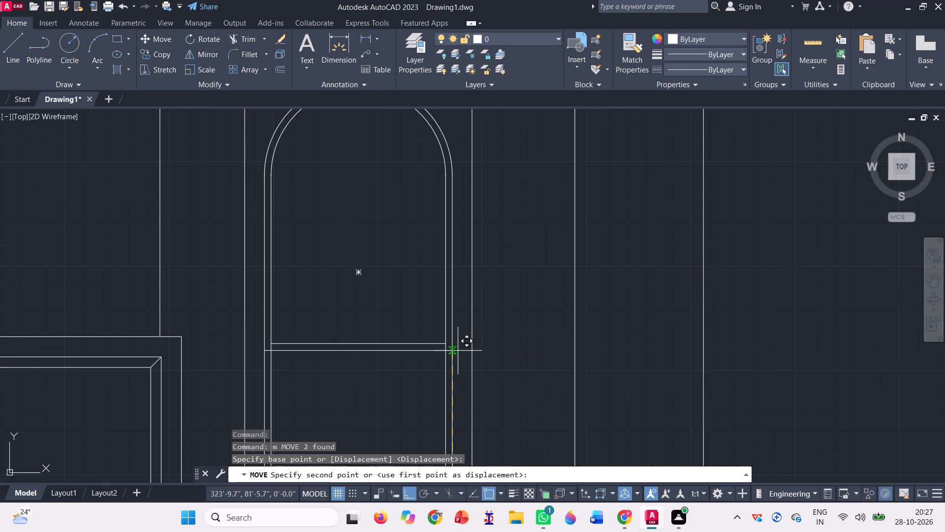
click(456, 349)
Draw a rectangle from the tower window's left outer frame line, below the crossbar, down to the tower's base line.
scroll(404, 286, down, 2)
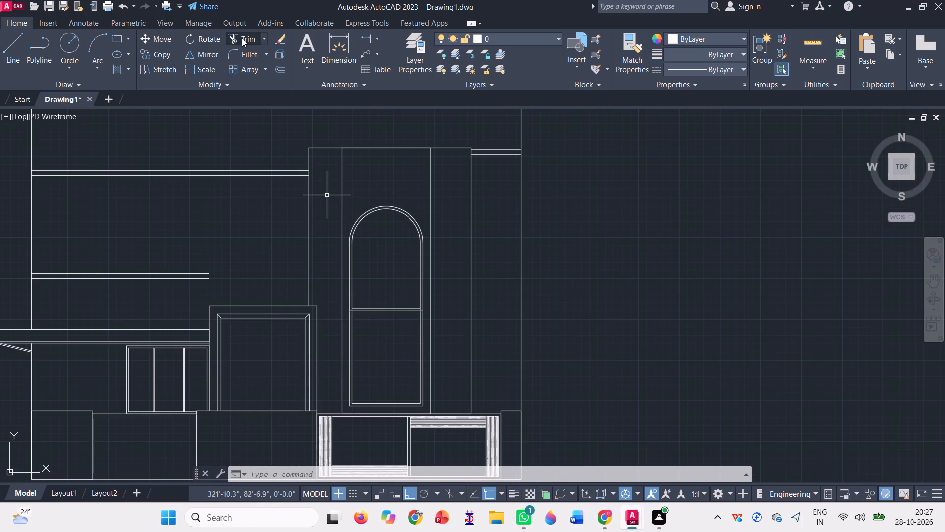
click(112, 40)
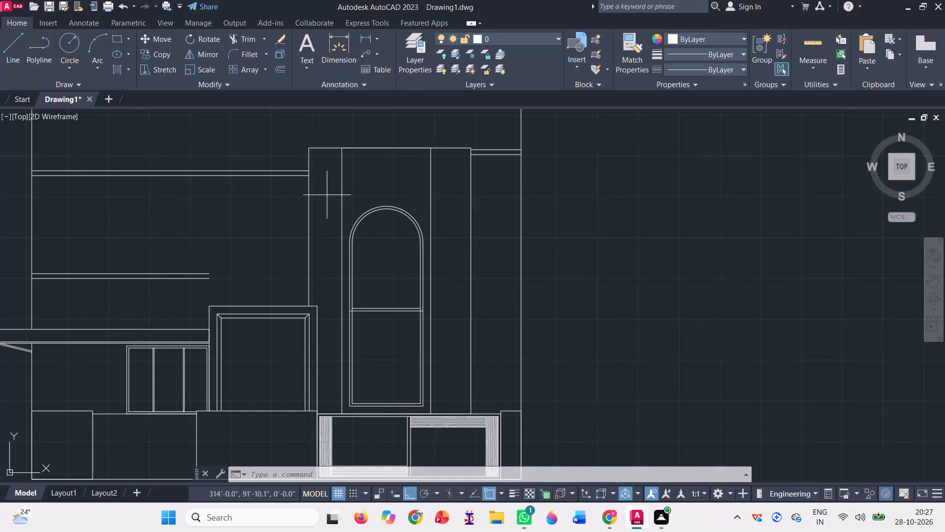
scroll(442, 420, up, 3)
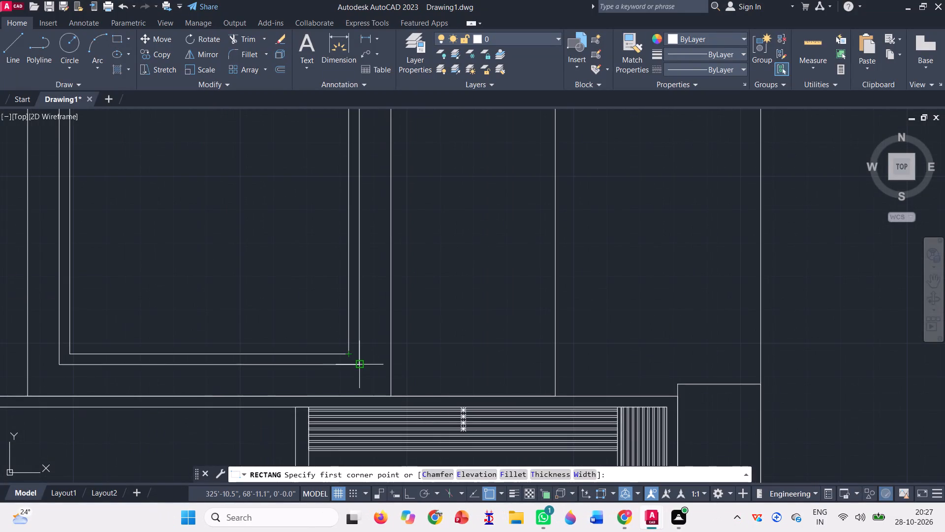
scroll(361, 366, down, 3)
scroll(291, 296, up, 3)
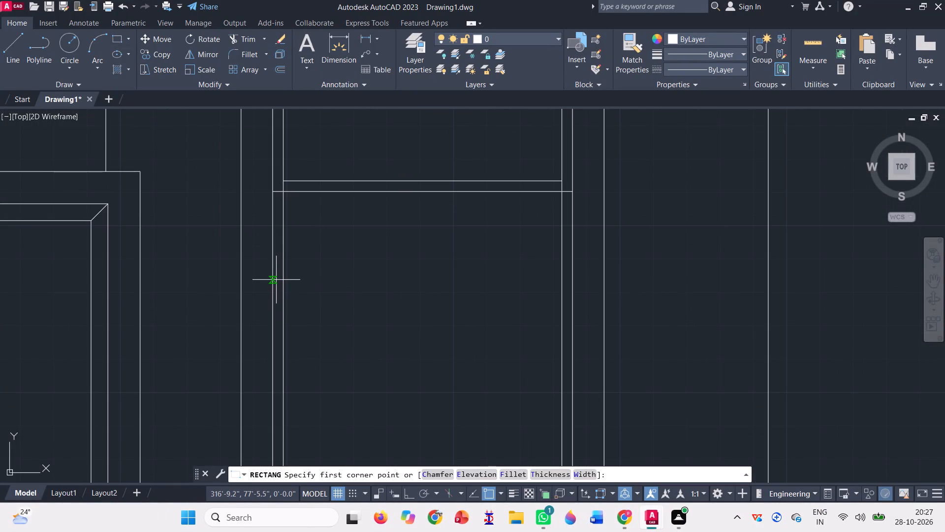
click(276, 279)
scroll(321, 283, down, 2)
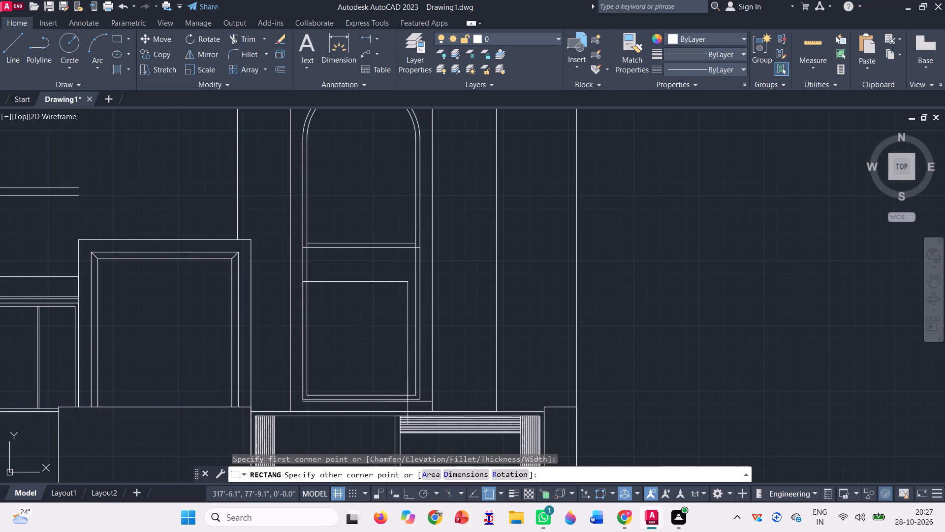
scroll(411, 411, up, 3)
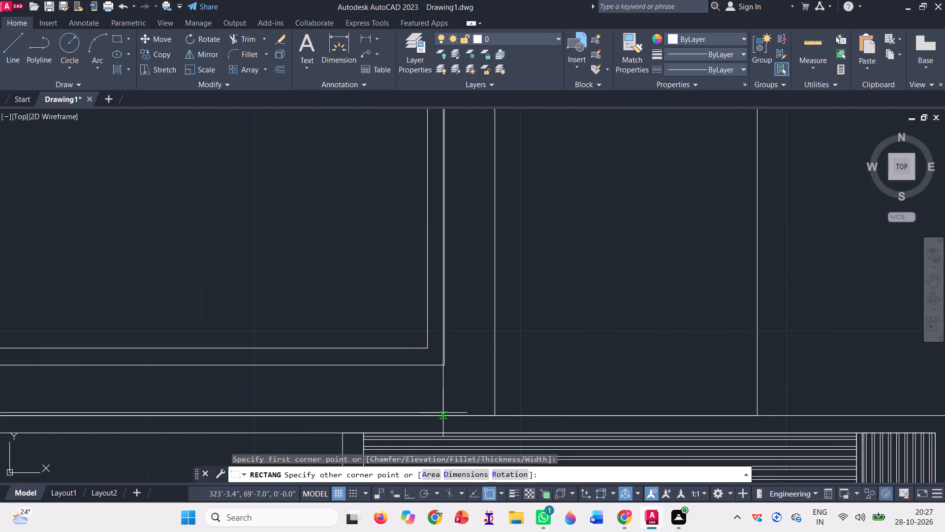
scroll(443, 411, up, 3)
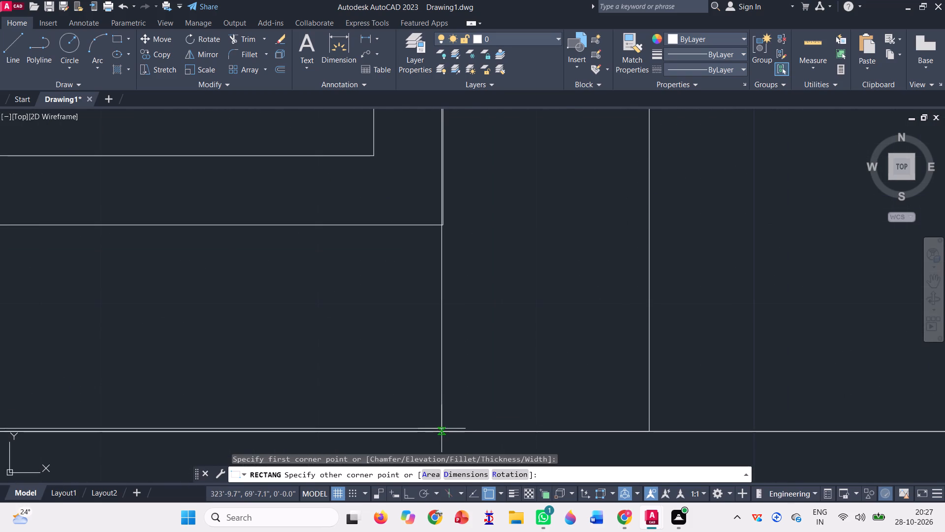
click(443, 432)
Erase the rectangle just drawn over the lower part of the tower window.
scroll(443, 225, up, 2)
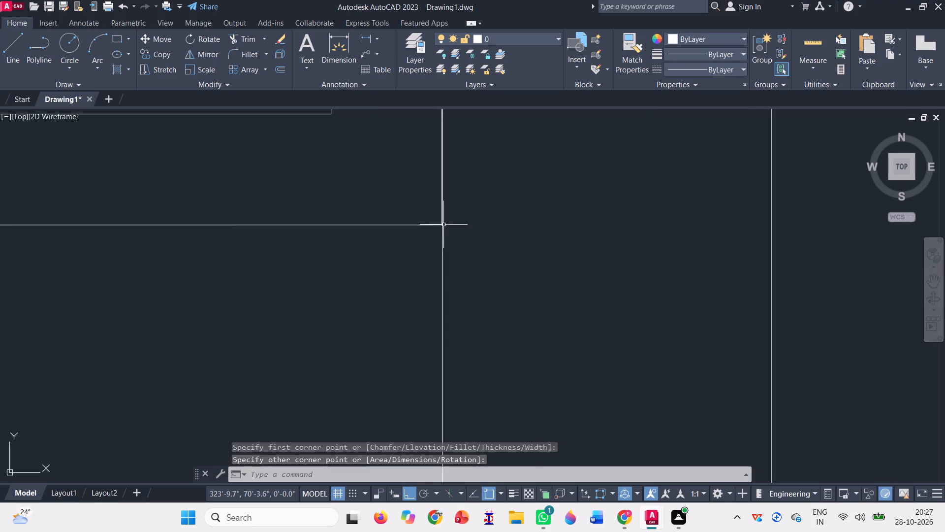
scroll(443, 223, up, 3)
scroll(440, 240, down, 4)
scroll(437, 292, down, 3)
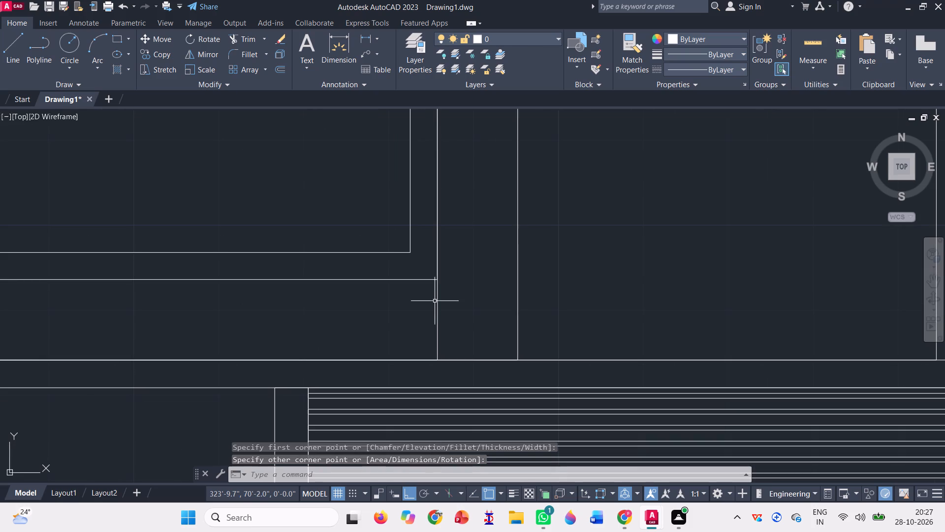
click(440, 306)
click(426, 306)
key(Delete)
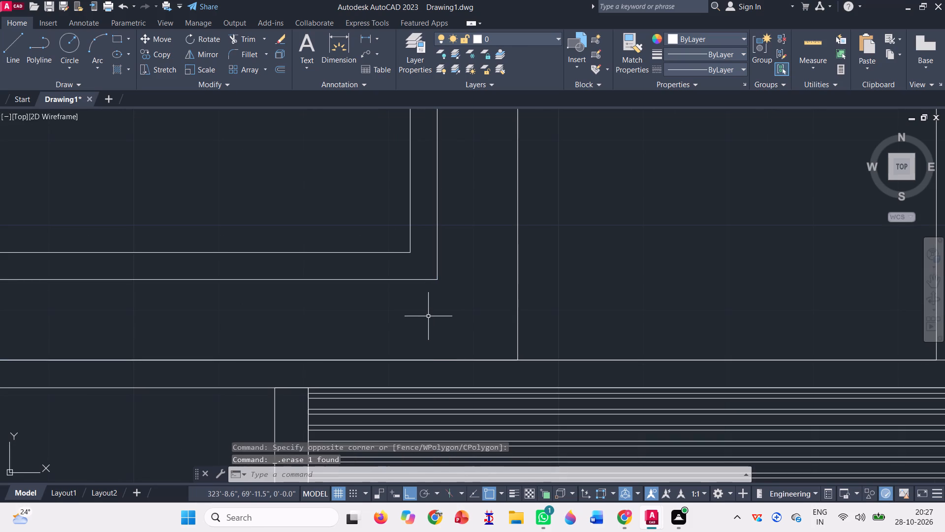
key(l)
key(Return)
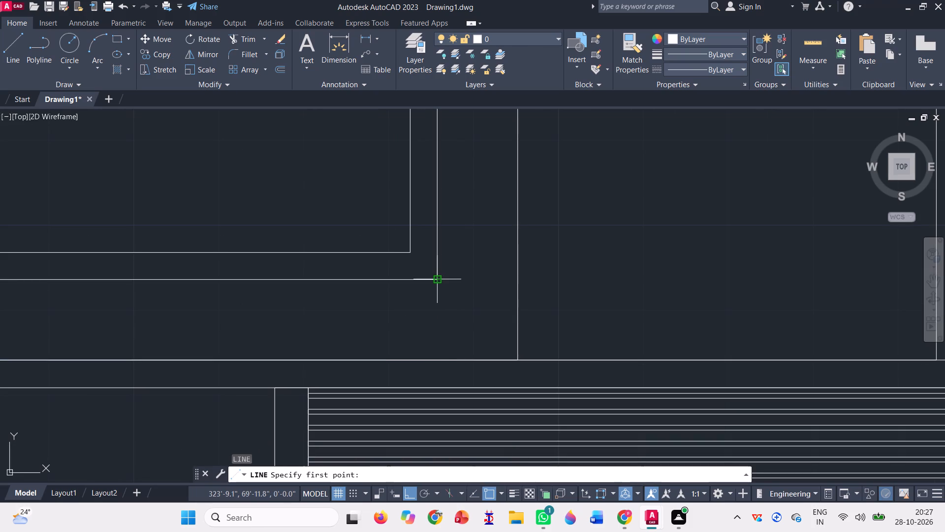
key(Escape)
Draw a vertical construction line through the bottom-right outer corner of the tower window frame.
text(xl)
key(Return)
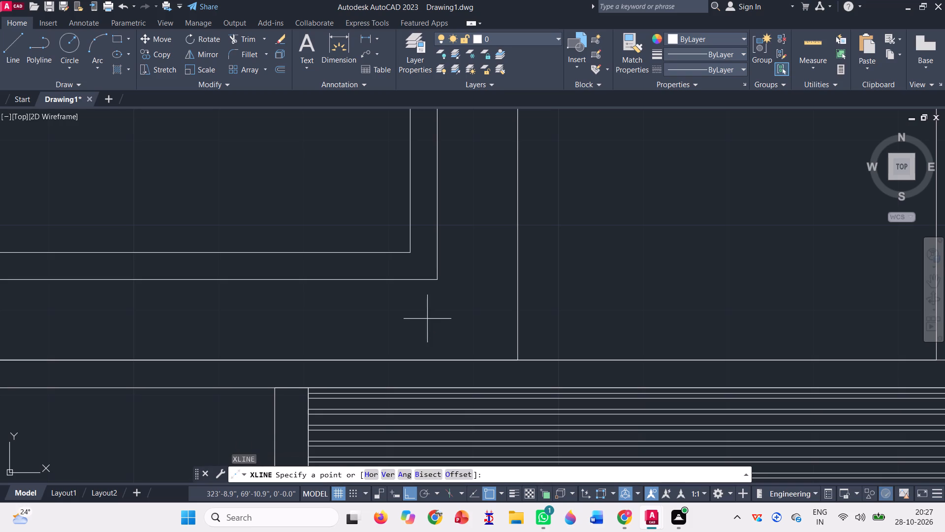
click(439, 281)
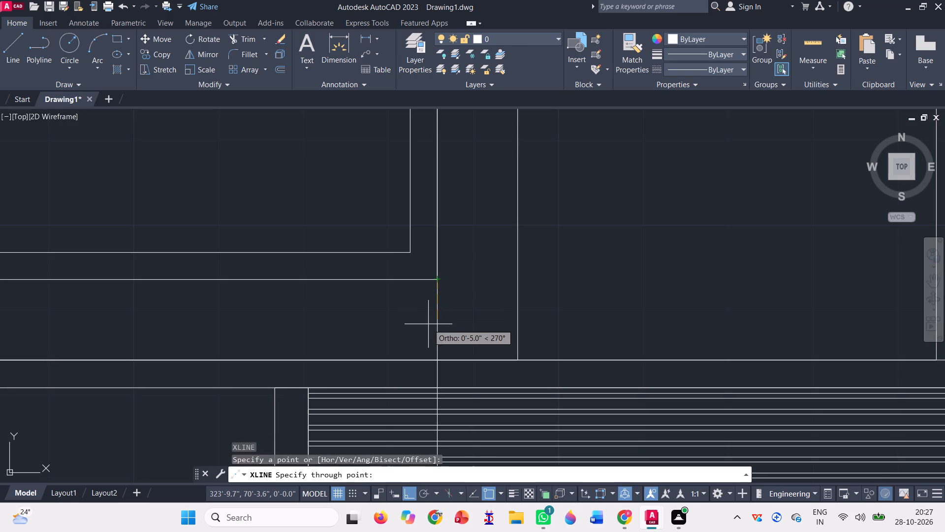
click(428, 323)
key(space)
Draw a rectangle from the construction line's intersection with the tower base line to the left outer frame line, below the crossbar.
scroll(429, 334, down, 2)
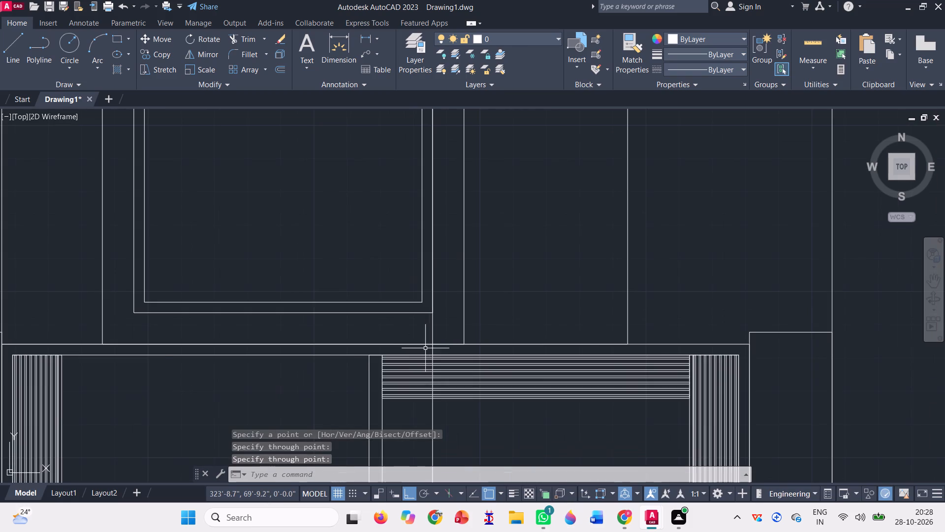
scroll(346, 352, down, 1)
click(114, 38)
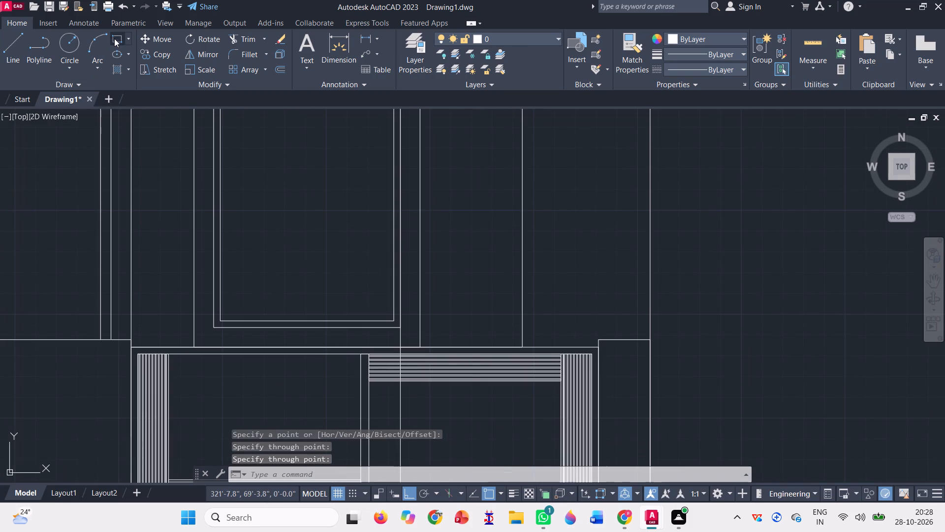
scroll(410, 347, up, 3)
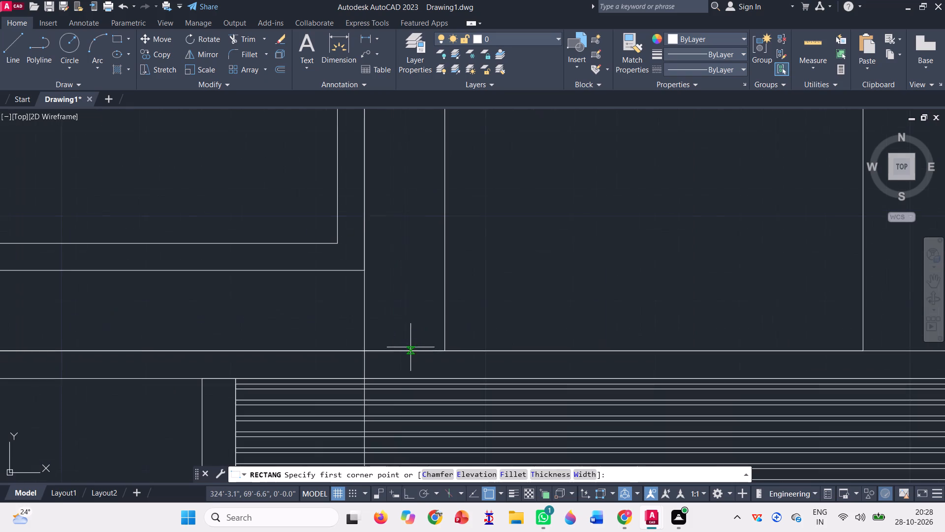
click(364, 349)
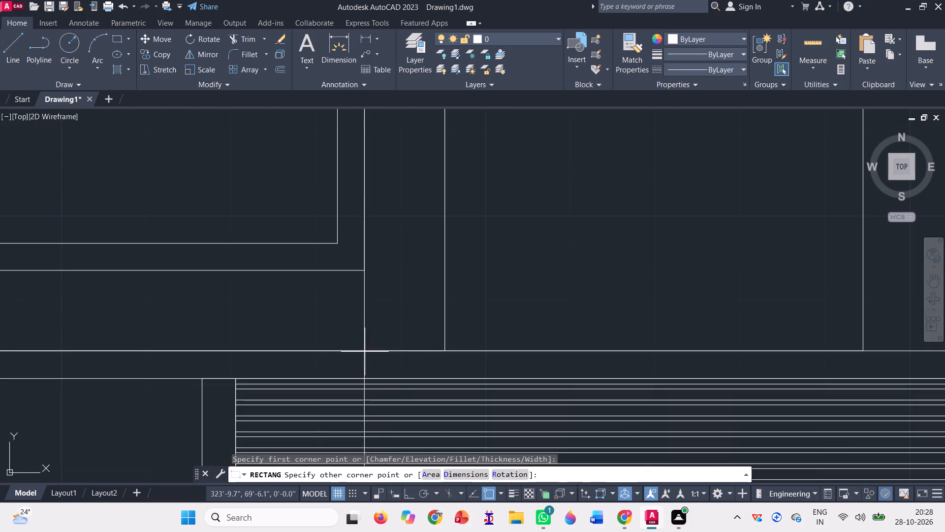
scroll(383, 374, down, 5)
scroll(319, 286, up, 1)
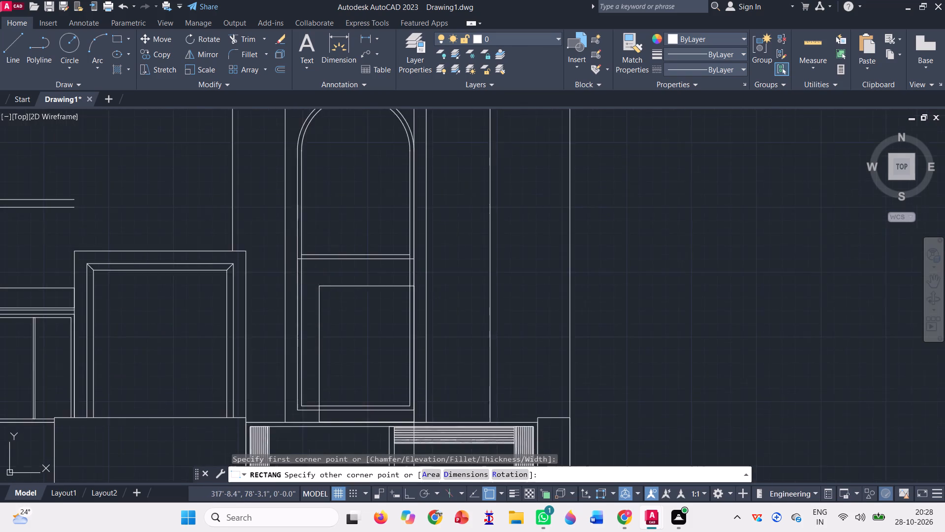
scroll(319, 286, up, 3)
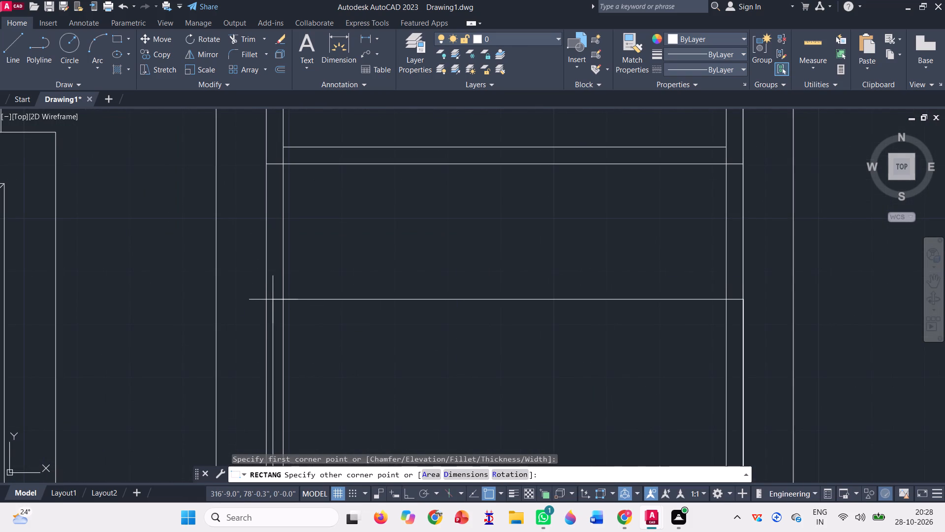
click(266, 301)
Trim away the window frame's side lines between the crossbar and the top of the new rectangle.
scroll(318, 284, down, 4)
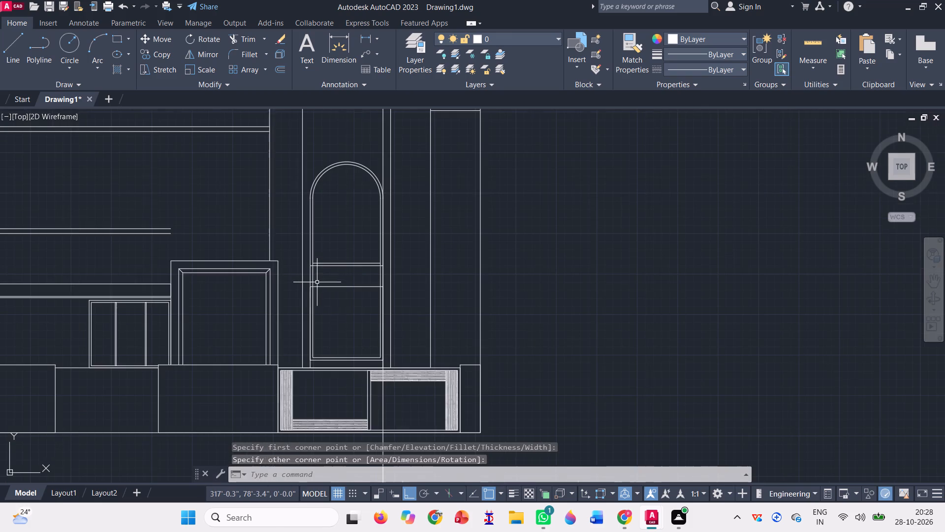
scroll(344, 320, up, 1)
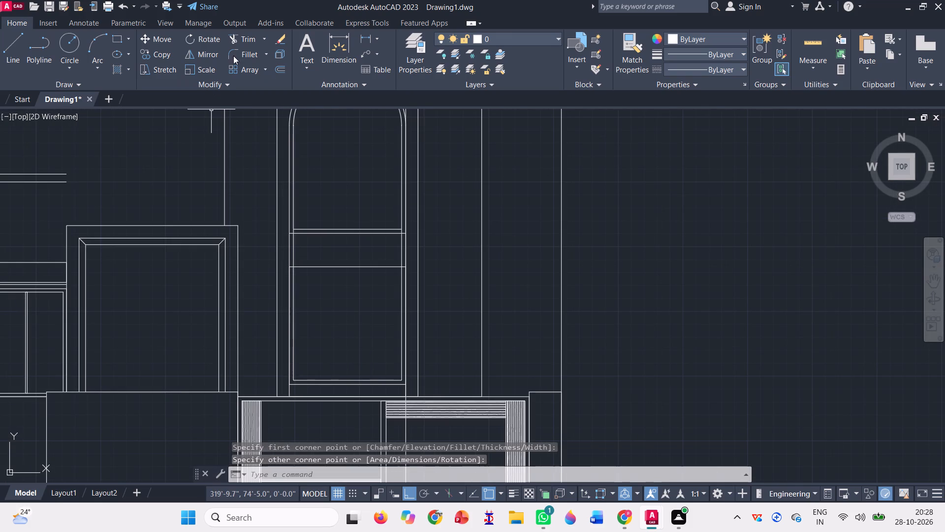
click(237, 39)
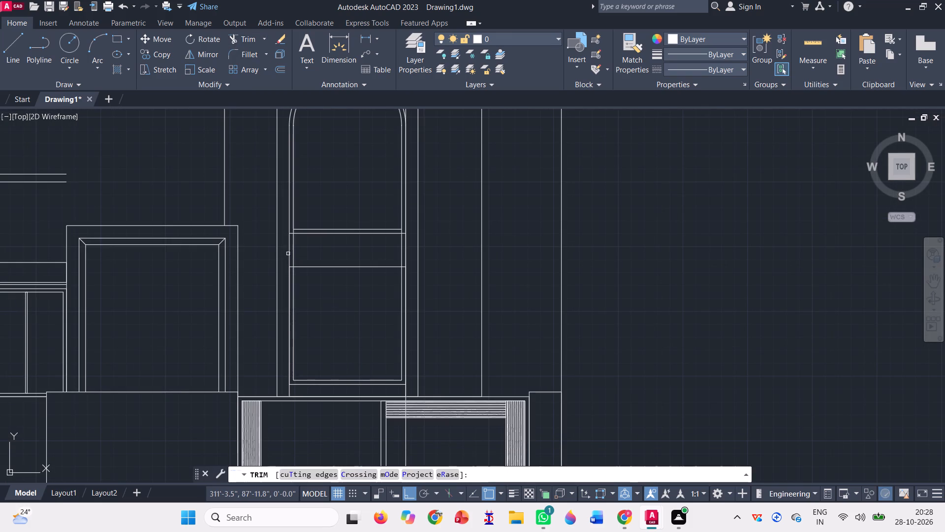
click(283, 249)
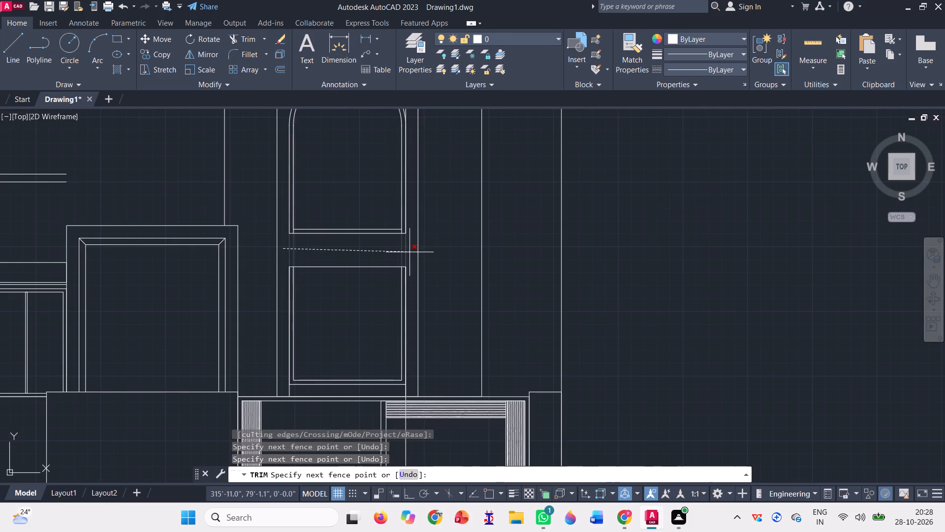
click(409, 252)
Trim away the lower window section's two bottom frame lines and the rectangle edges overlapping its side frame lines.
click(373, 391)
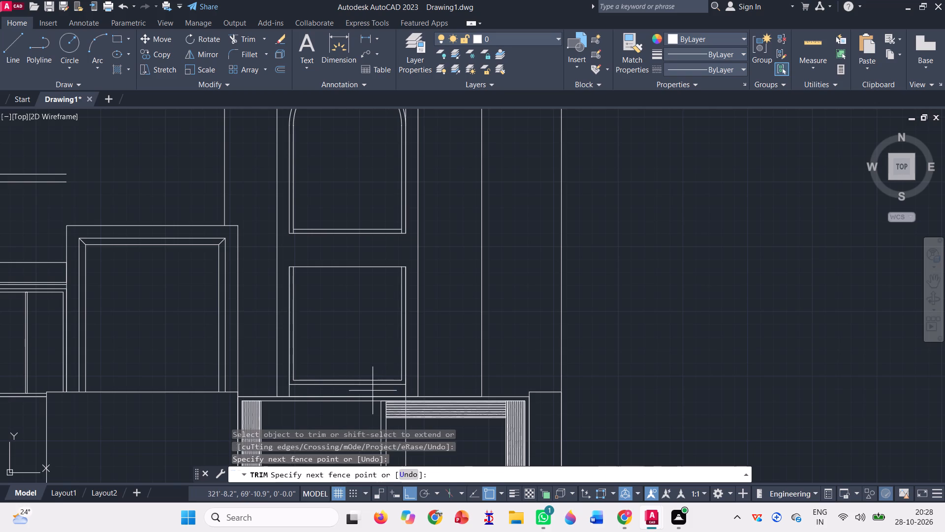
click(360, 367)
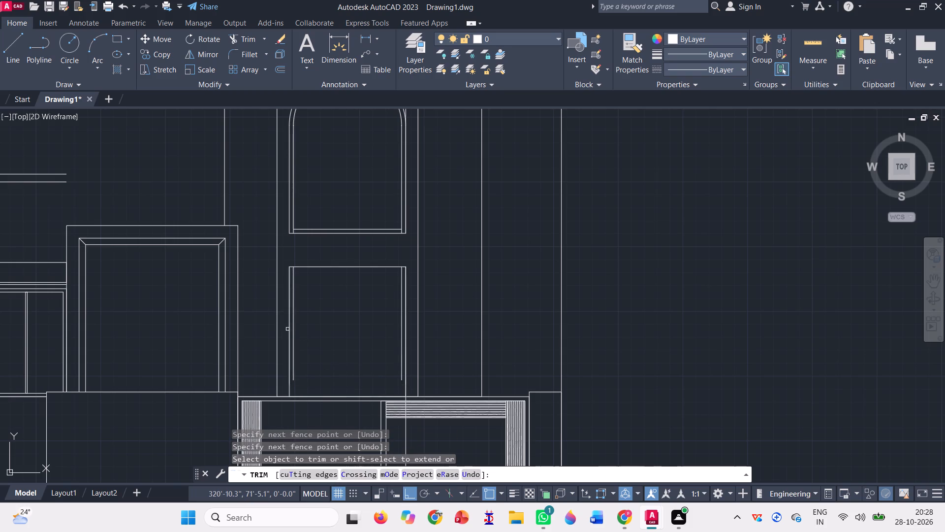
click(290, 330)
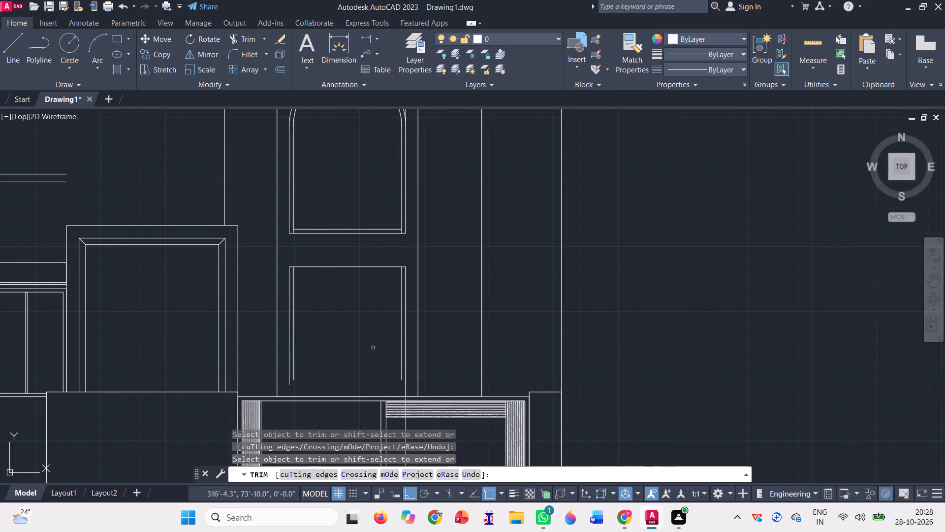
click(407, 348)
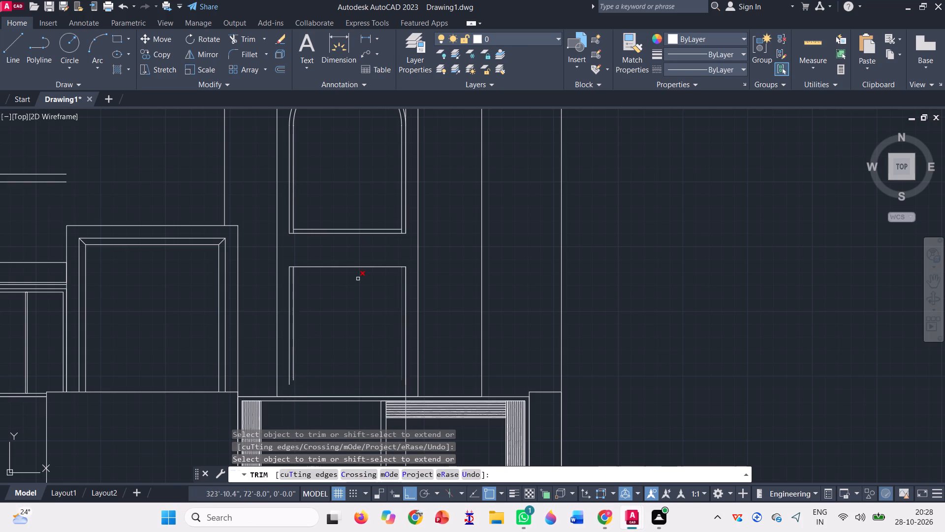
click(407, 381)
scroll(351, 354, down, 1)
key(Escape)
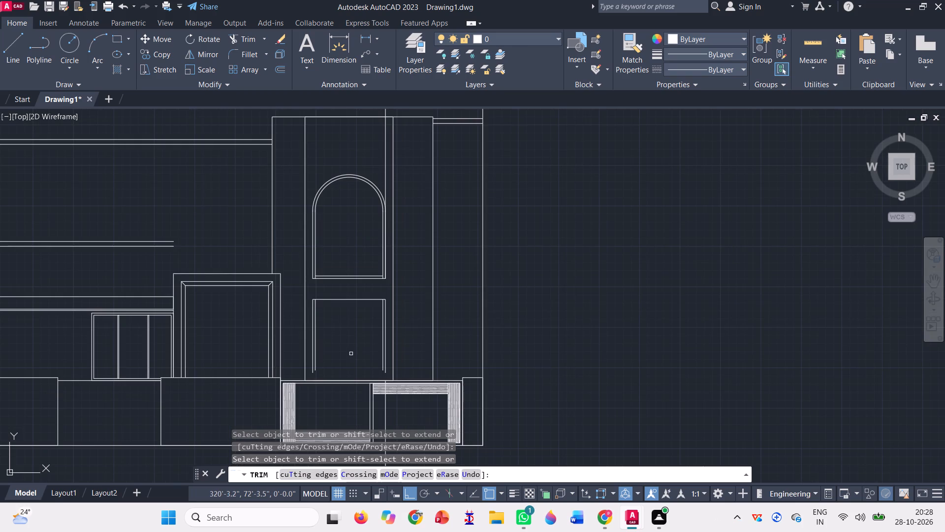
Extend the lower window section's vertical frame lines down to the tower's base line.
click(265, 38)
click(254, 84)
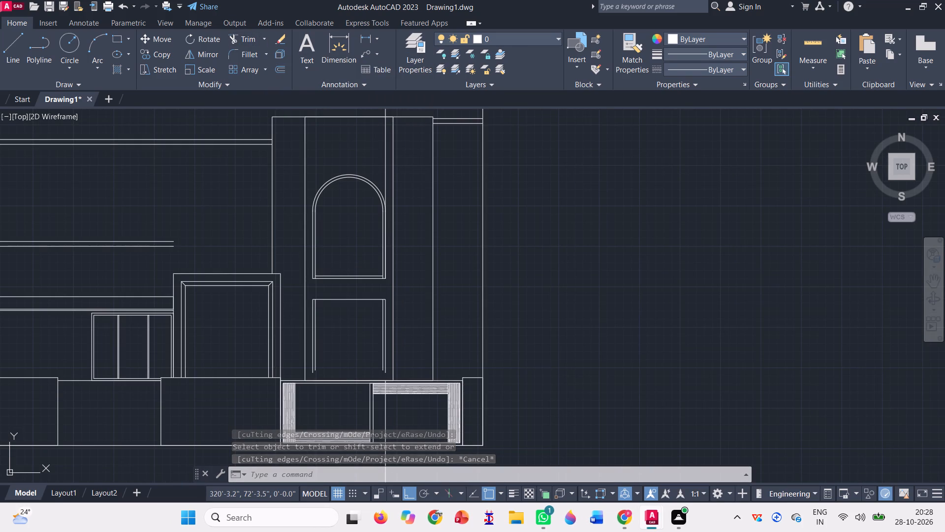
scroll(333, 338, up, 2)
click(268, 390)
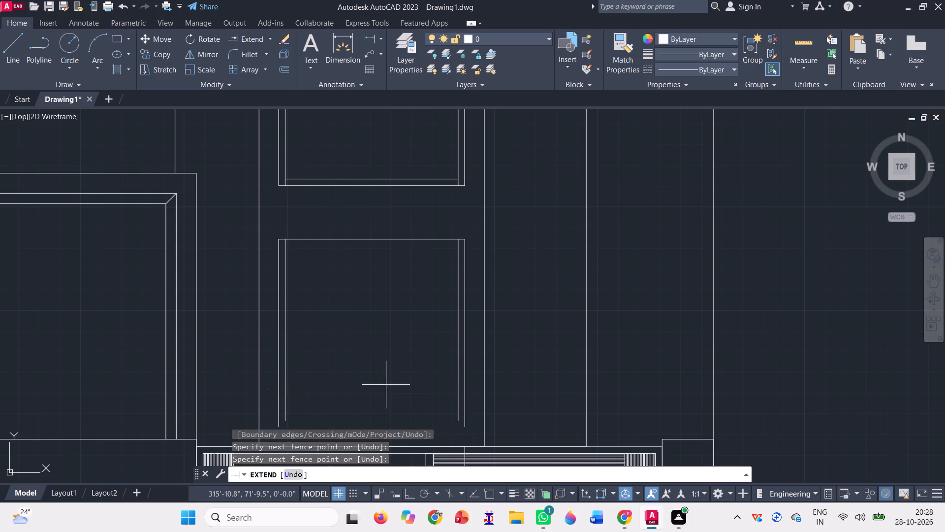
click(471, 387)
scroll(314, 335, down, 1)
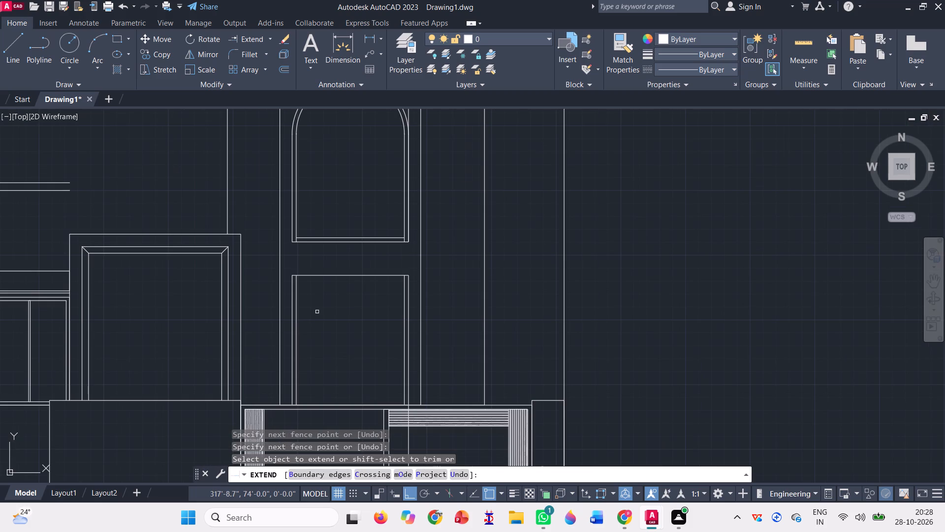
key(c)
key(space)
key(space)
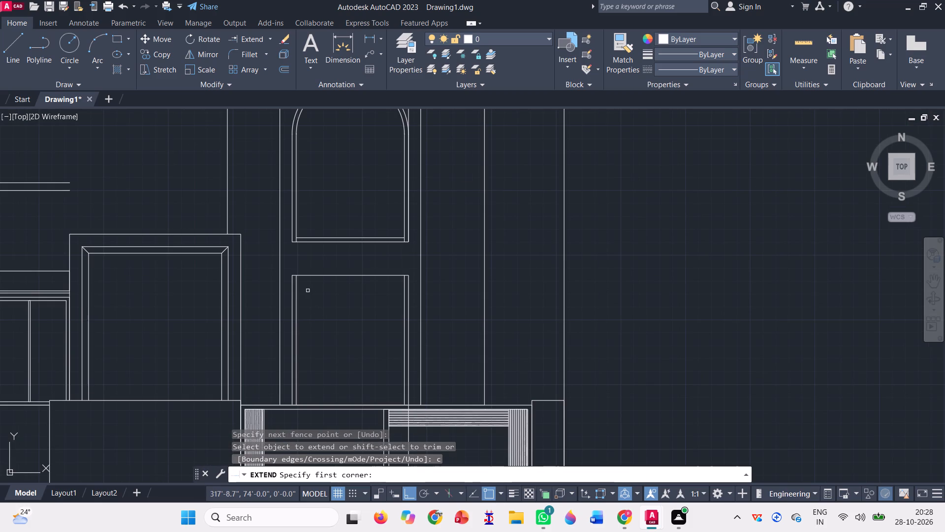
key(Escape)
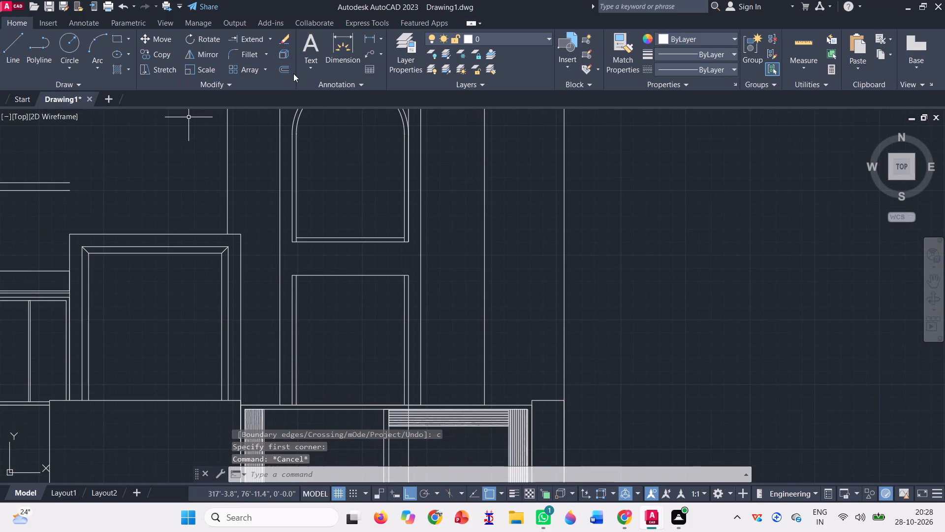
Offset the top line of the opening below the arched window inward by the side frame's width.
click(289, 71)
scroll(302, 286, up, 2)
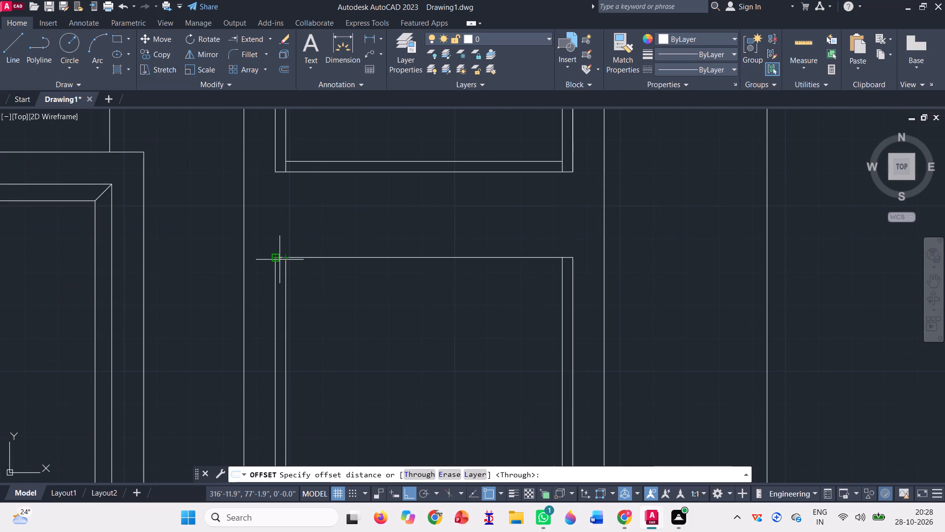
click(276, 258)
click(284, 258)
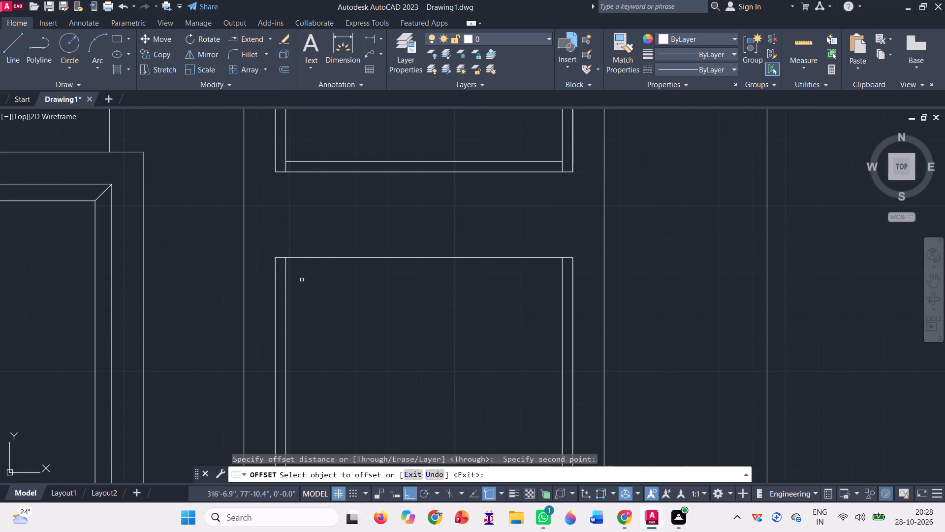
click(317, 259)
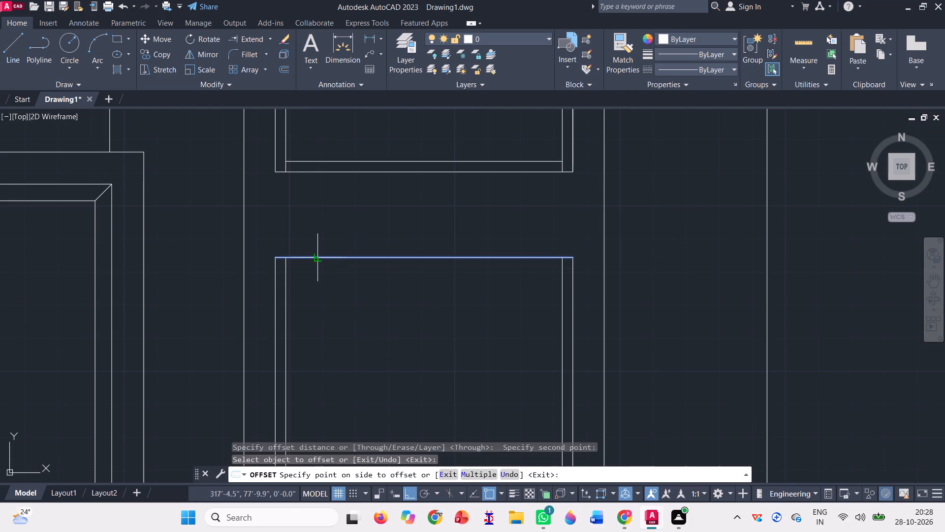
click(319, 278)
Trim the overlapping inner frame lines at both top corners of the lower tower opening.
click(268, 39)
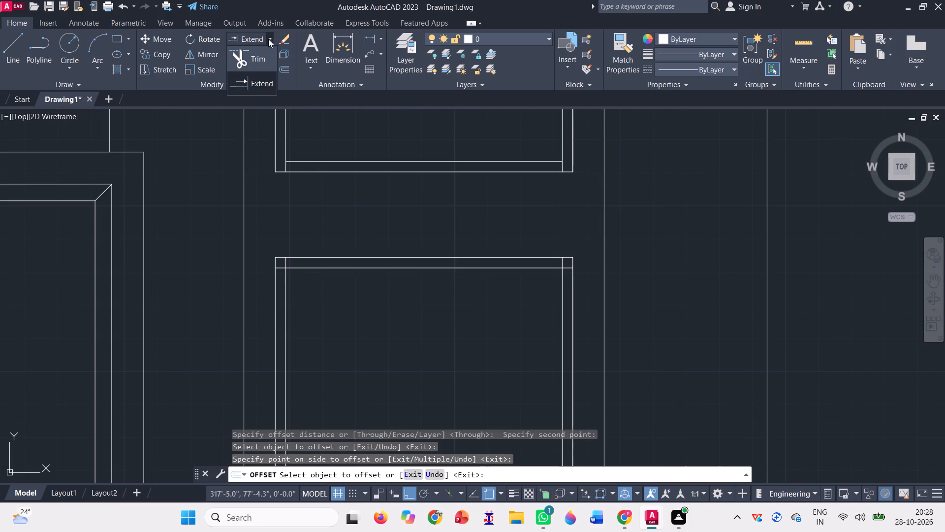
click(270, 59)
scroll(288, 264, up, 3)
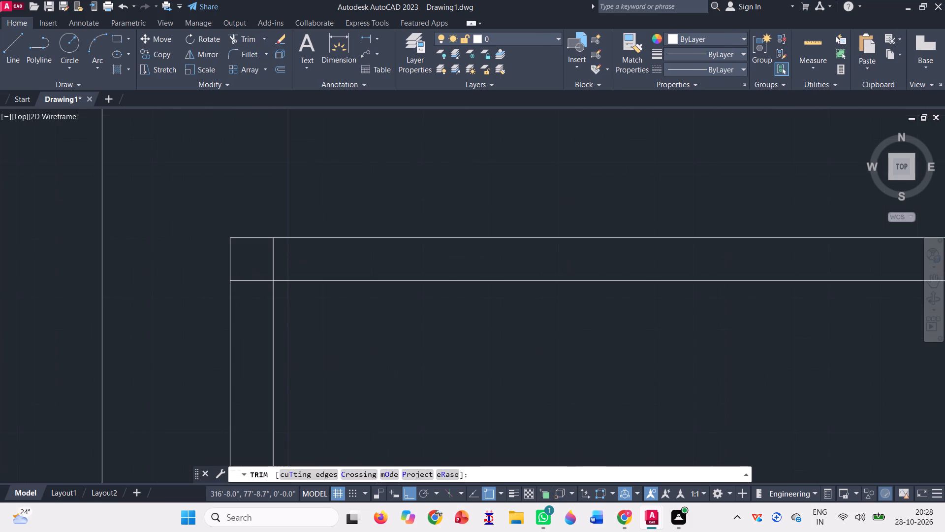
click(285, 258)
click(253, 285)
scroll(238, 275, down, 3)
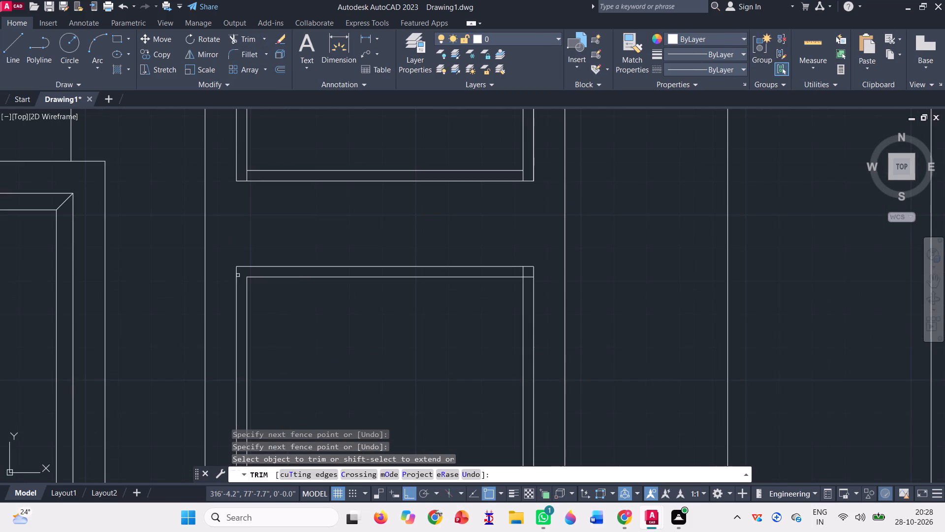
scroll(509, 274, up, 3)
click(554, 248)
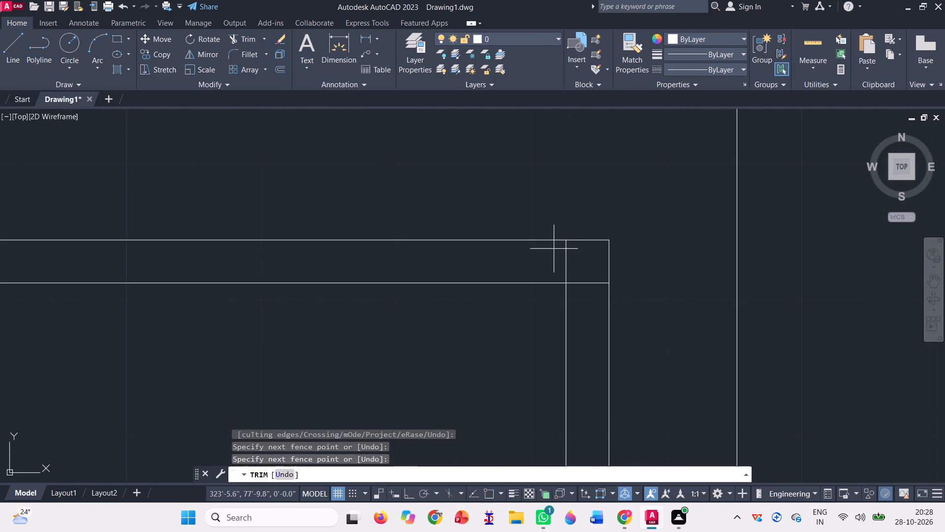
click(582, 289)
scroll(530, 278, down, 6)
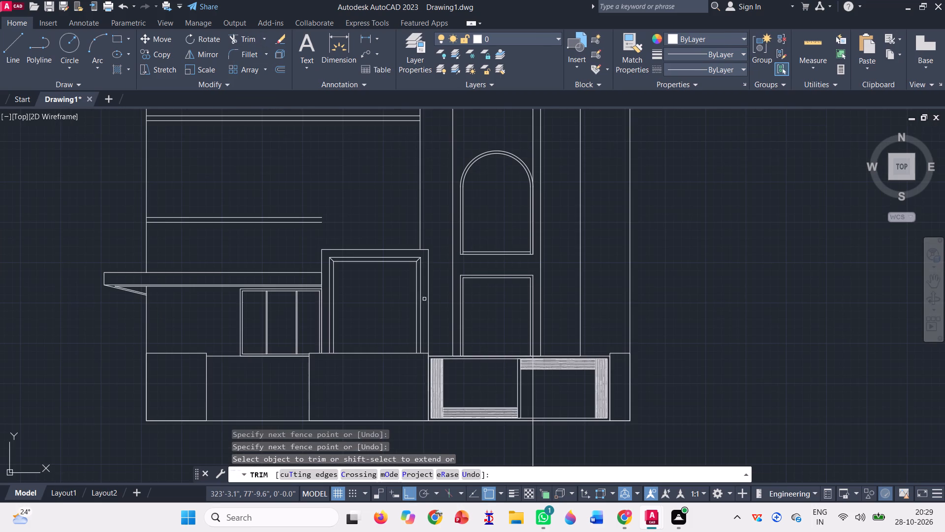
key(Escape)
Draw a narrow vertical rectangle as a mullion from the middle of the lower opening's inner top line to the tower base line.
scroll(423, 308, down, 1)
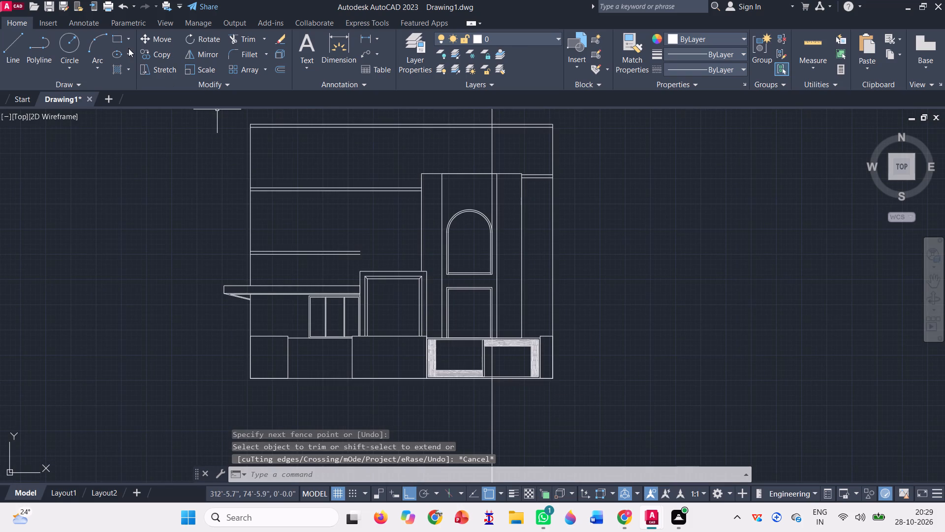
click(116, 38)
scroll(493, 304, up, 2)
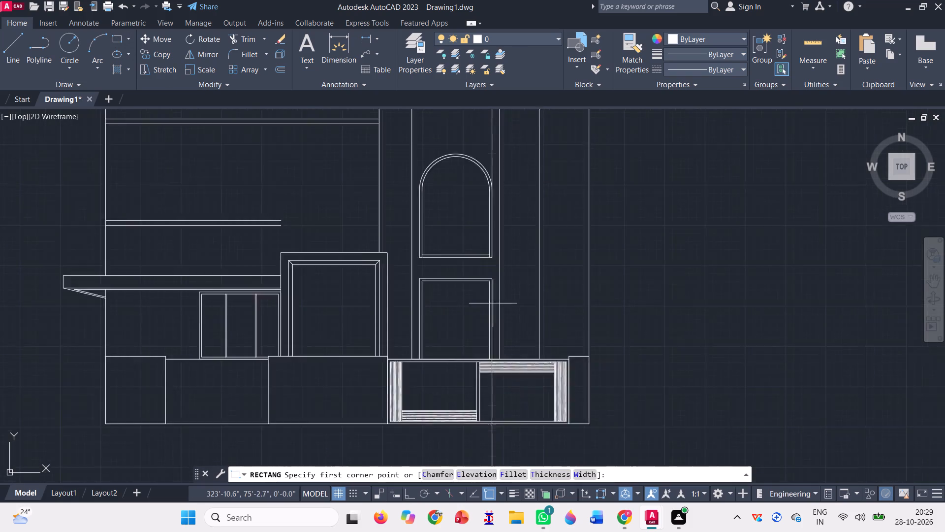
scroll(493, 303, up, 1)
scroll(390, 276, down, 1)
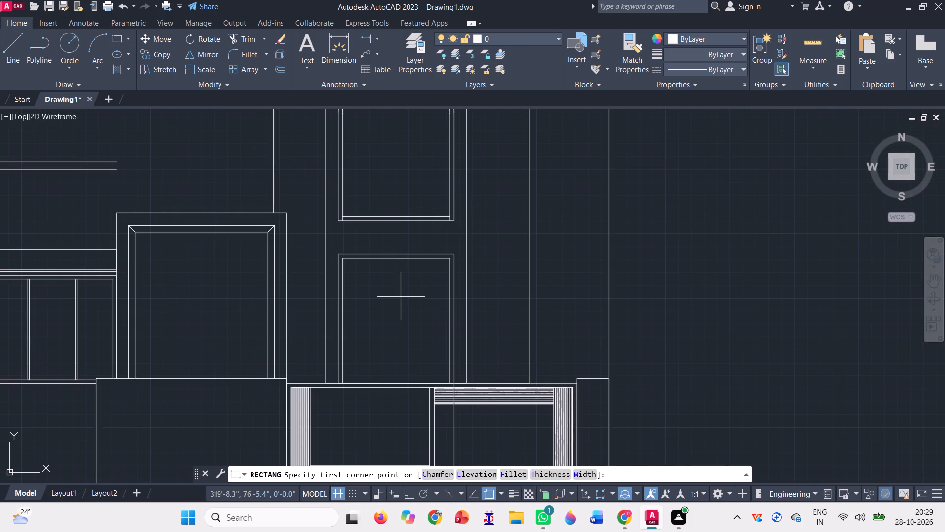
scroll(399, 295, up, 1)
click(391, 238)
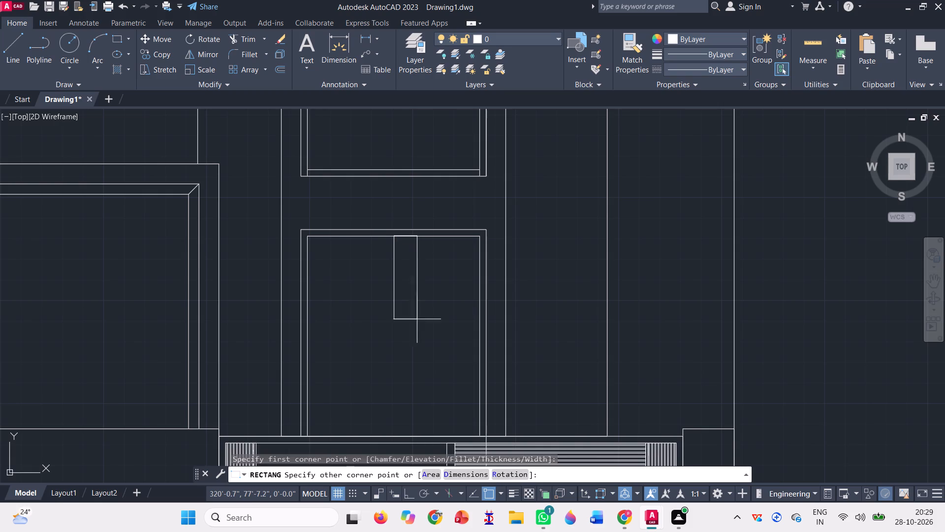
scroll(398, 439, up, 3)
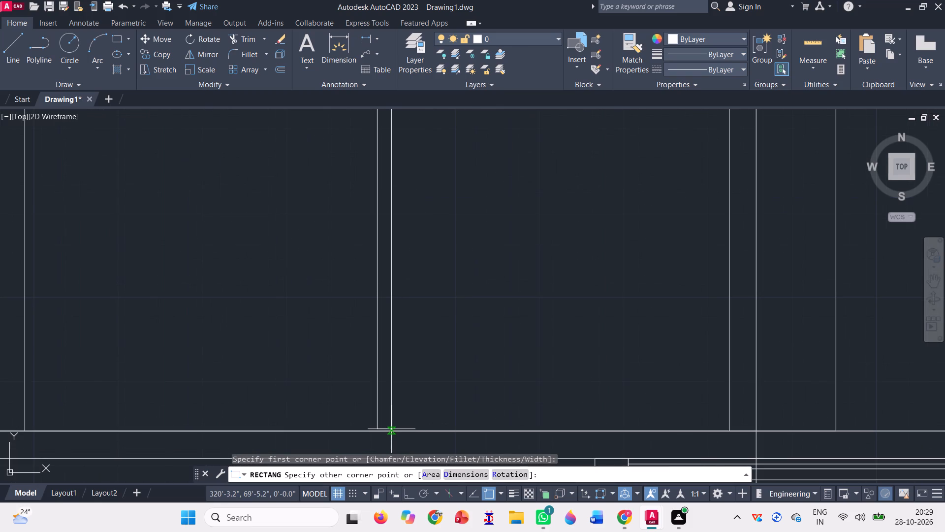
click(391, 432)
scroll(411, 432, down, 2)
Move the mullion by half its width so it is centred in the lower tower opening.
click(433, 303)
click(401, 272)
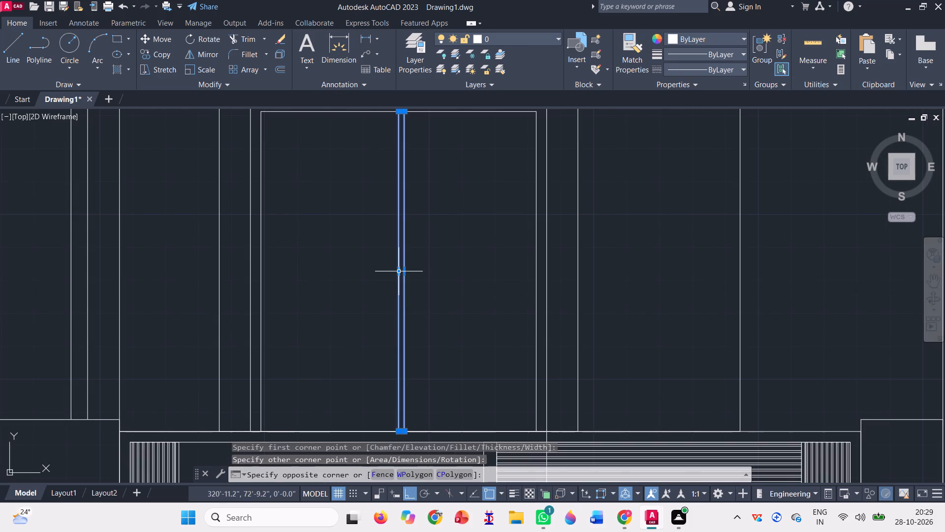
text(m)
key(space)
scroll(393, 299, down, 1)
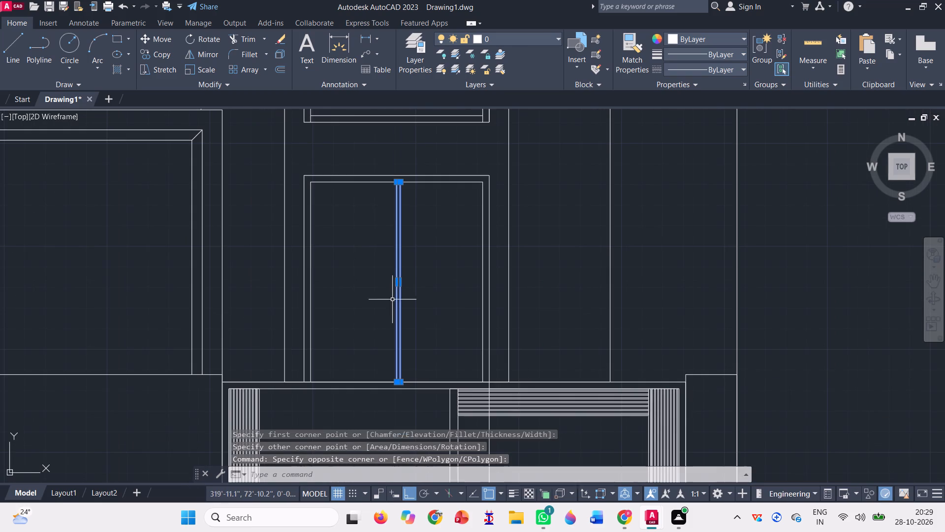
key(m)
key(space)
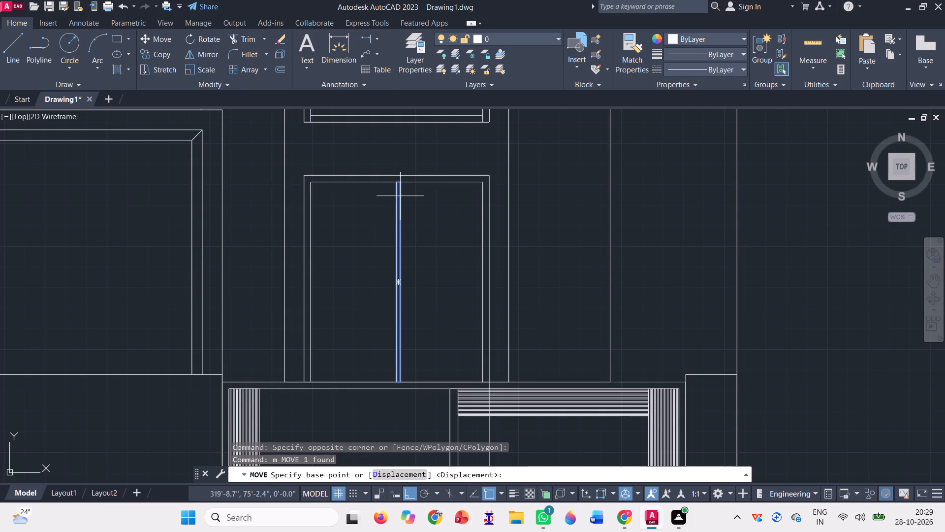
scroll(405, 174, up, 3)
click(377, 202)
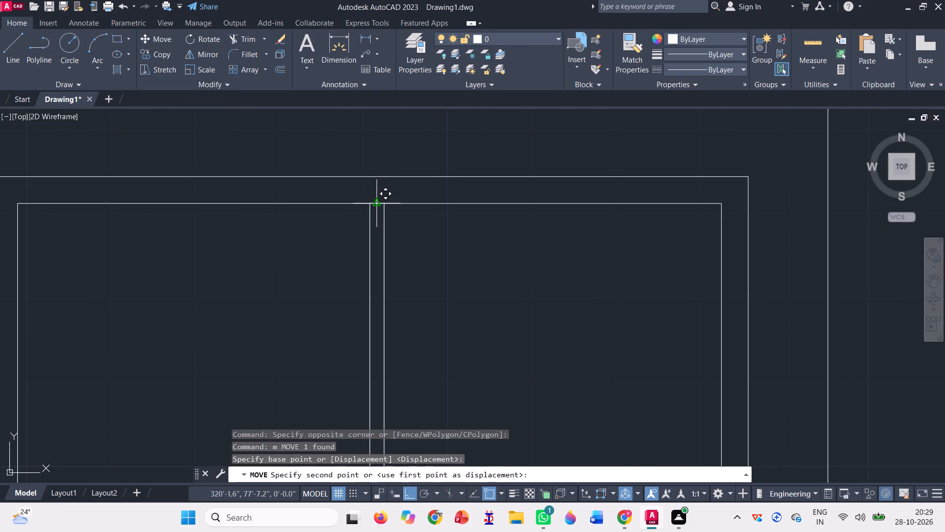
click(369, 201)
scroll(373, 204, down, 2)
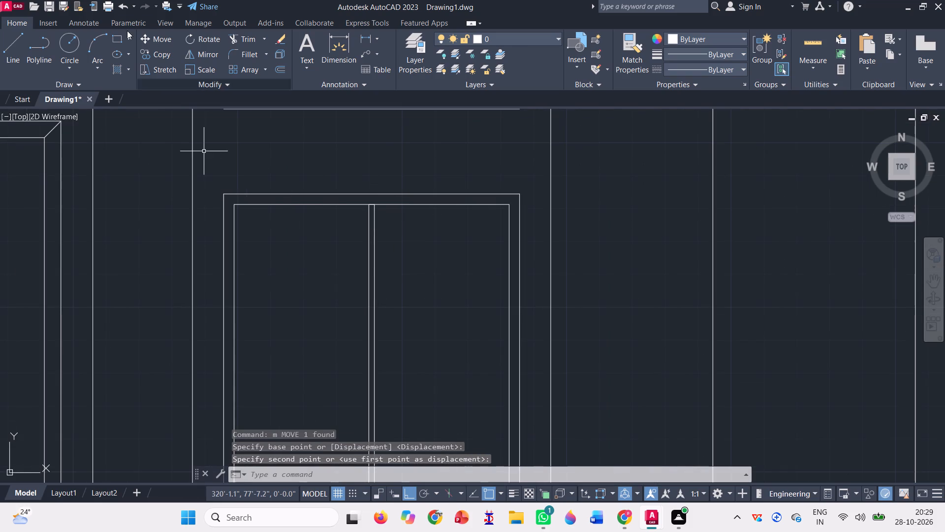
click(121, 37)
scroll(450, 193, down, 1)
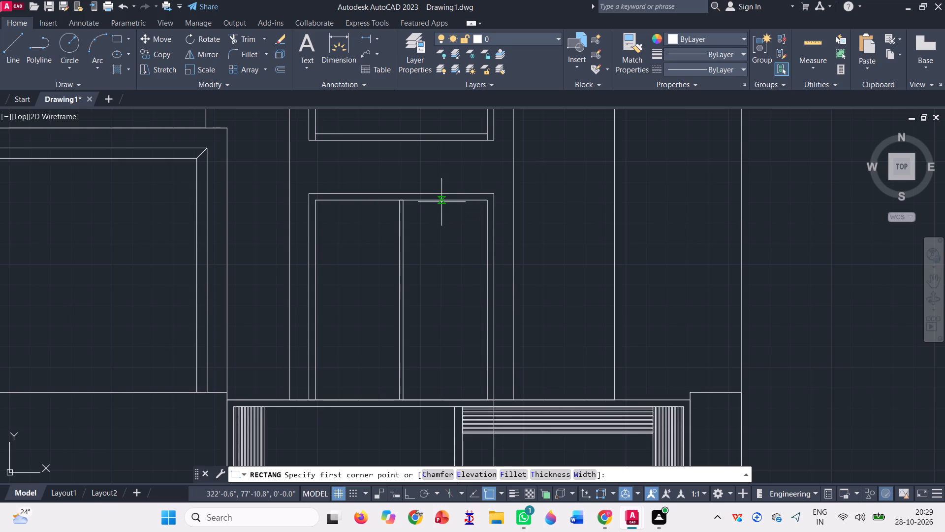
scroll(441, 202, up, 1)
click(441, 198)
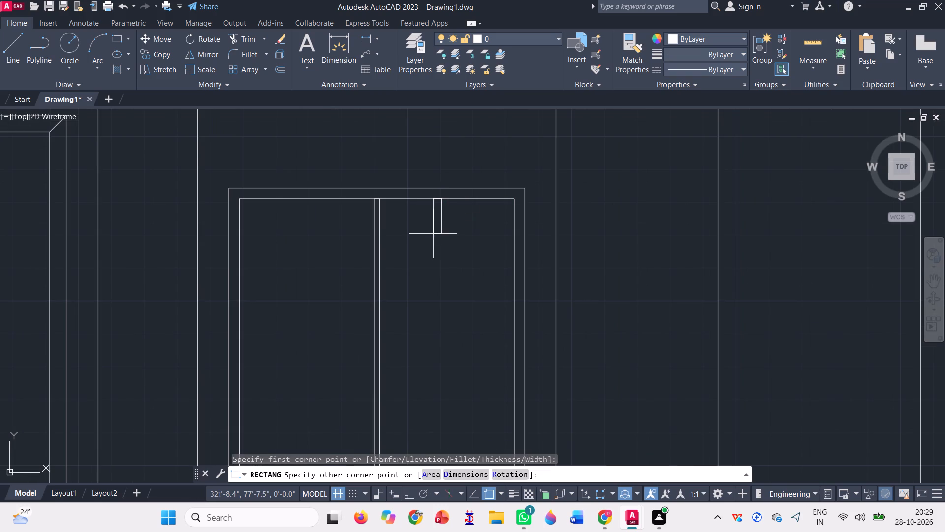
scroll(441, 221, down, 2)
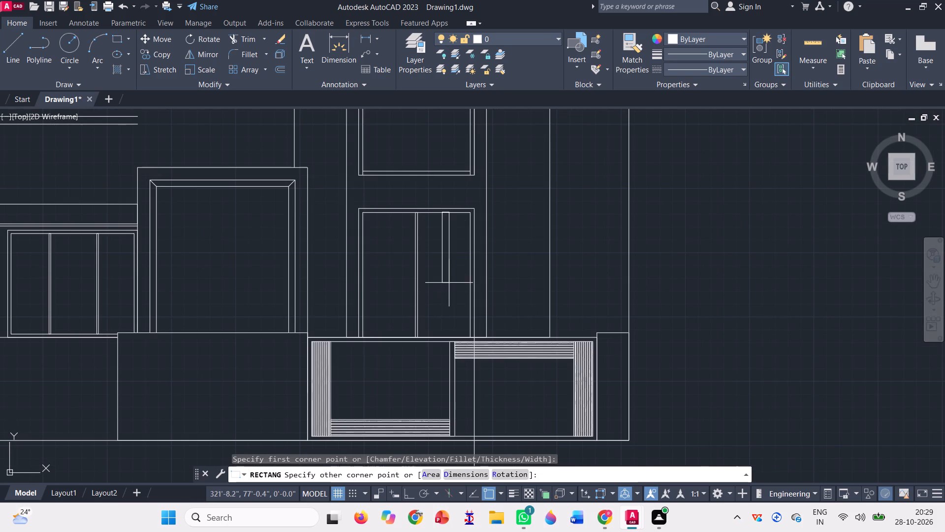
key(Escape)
Copy the central mullion to the midpoint between it and the inner frame line on each side of the opening.
click(432, 275)
click(396, 261)
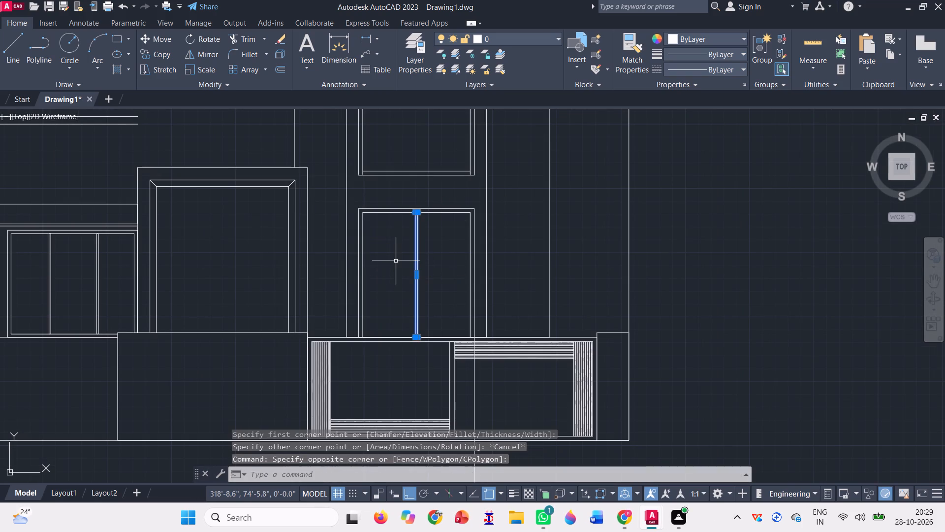
text(co)
key(space)
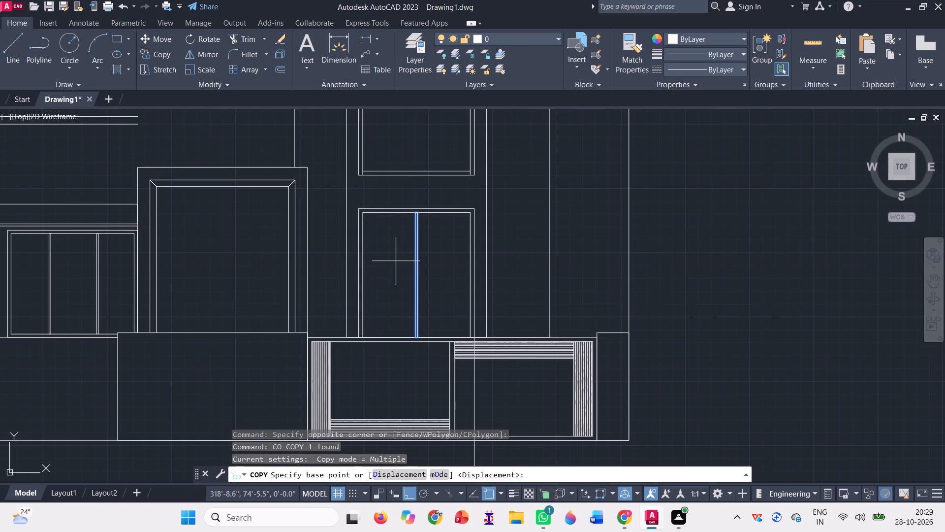
scroll(463, 197, up, 3)
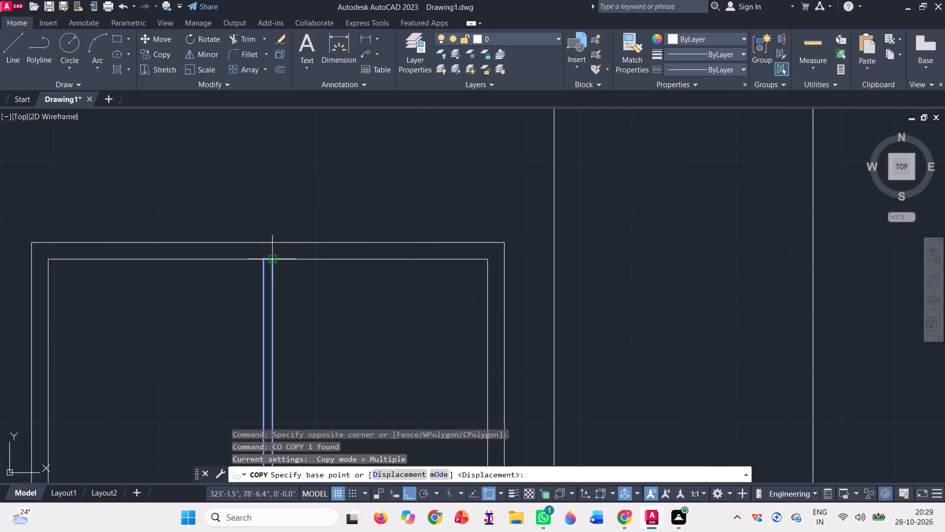
click(262, 257)
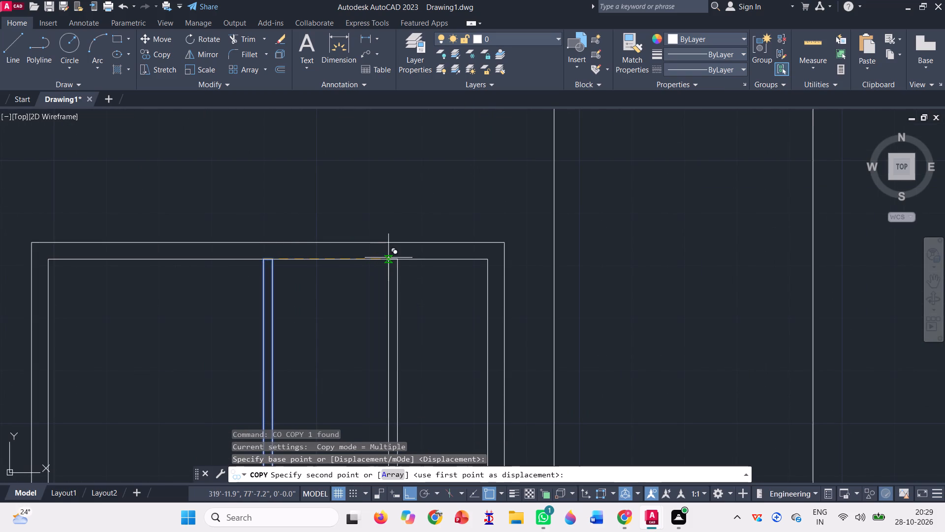
click(379, 260)
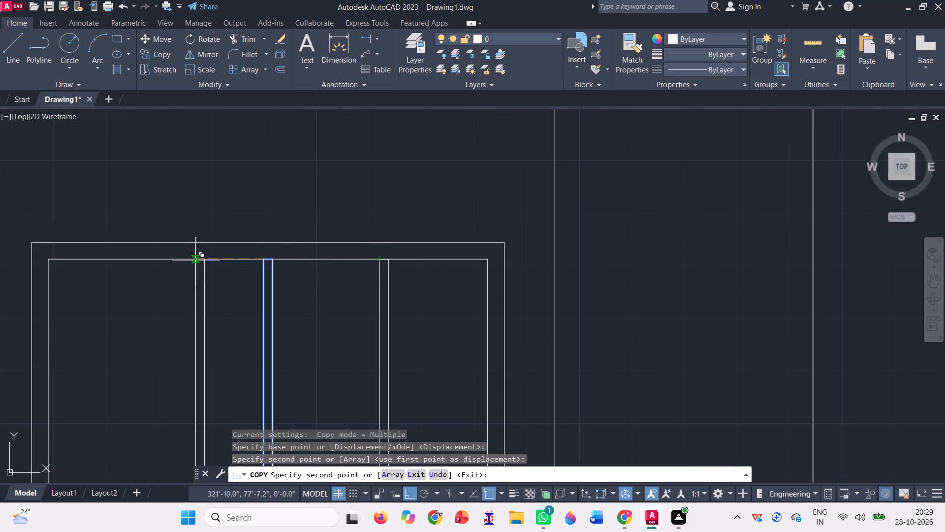
click(156, 255)
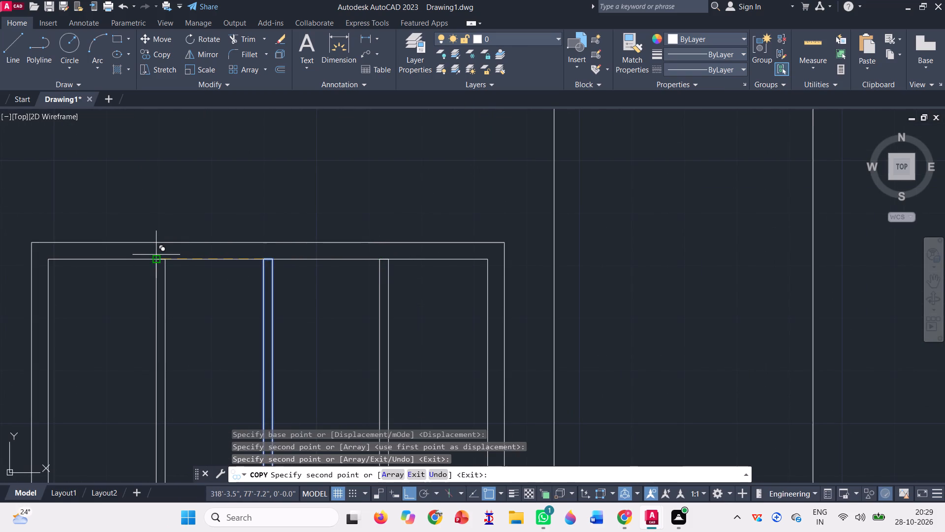
scroll(303, 275, down, 3)
key(Escape)
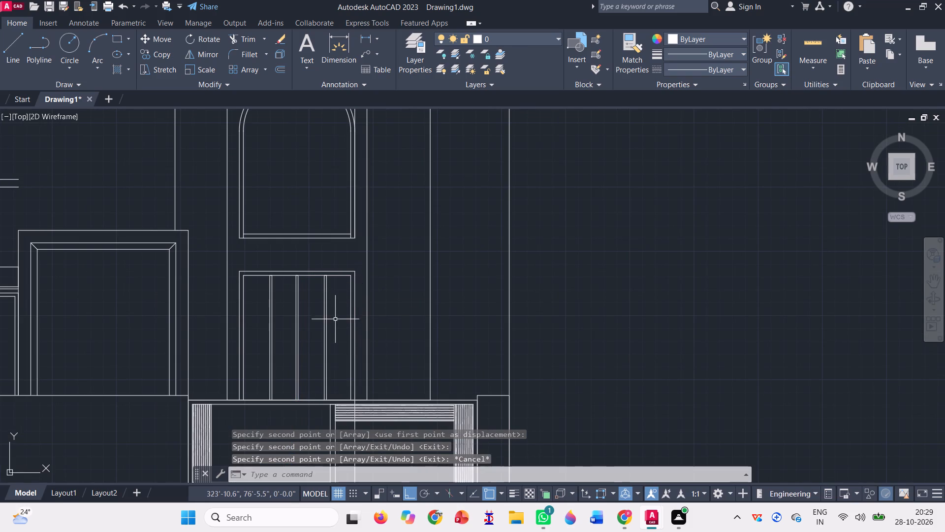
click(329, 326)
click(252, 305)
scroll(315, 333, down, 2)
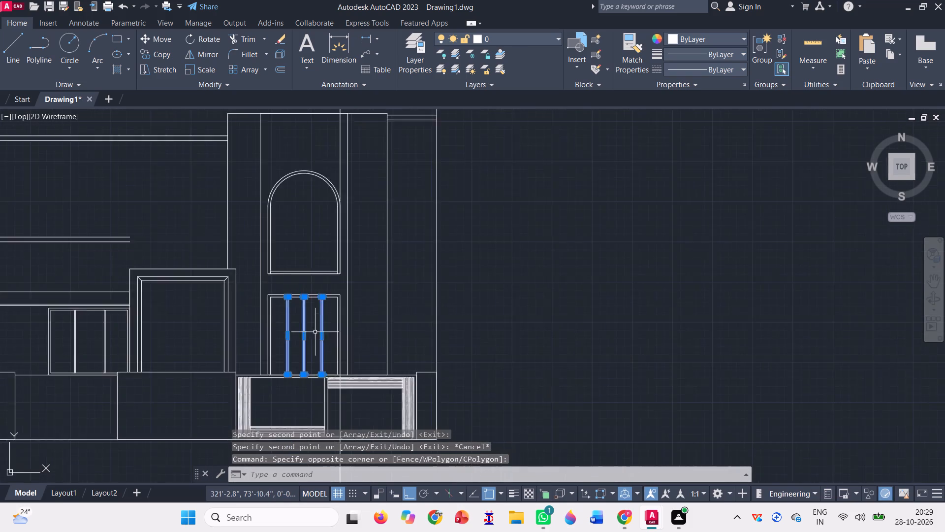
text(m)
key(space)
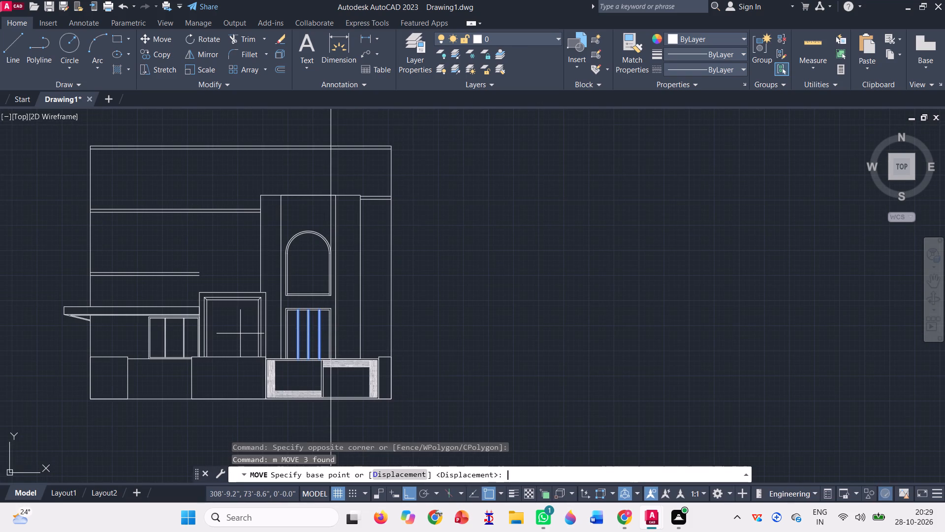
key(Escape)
Copy the three mullions from the lower tower opening up into the arched window, standing on its inner bottom frame line.
scroll(305, 317, up, 3)
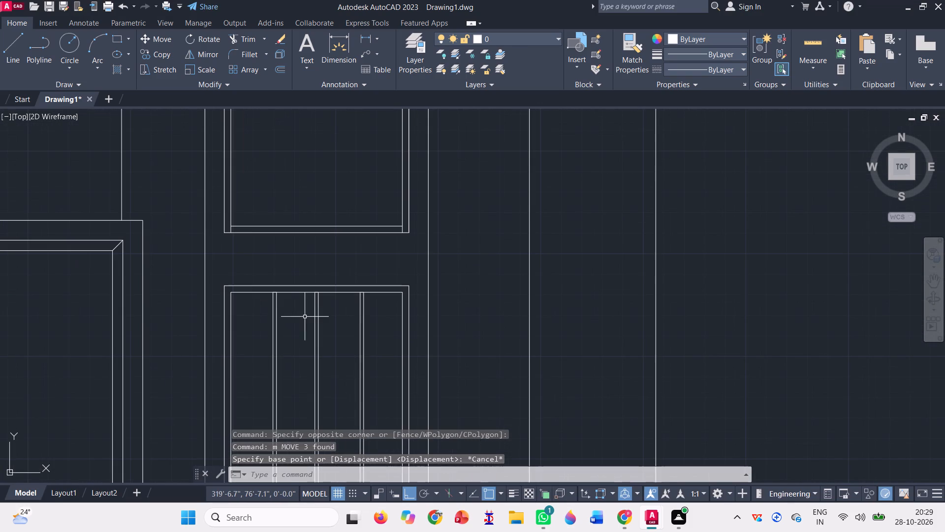
click(373, 372)
click(240, 339)
scroll(311, 247, down, 1)
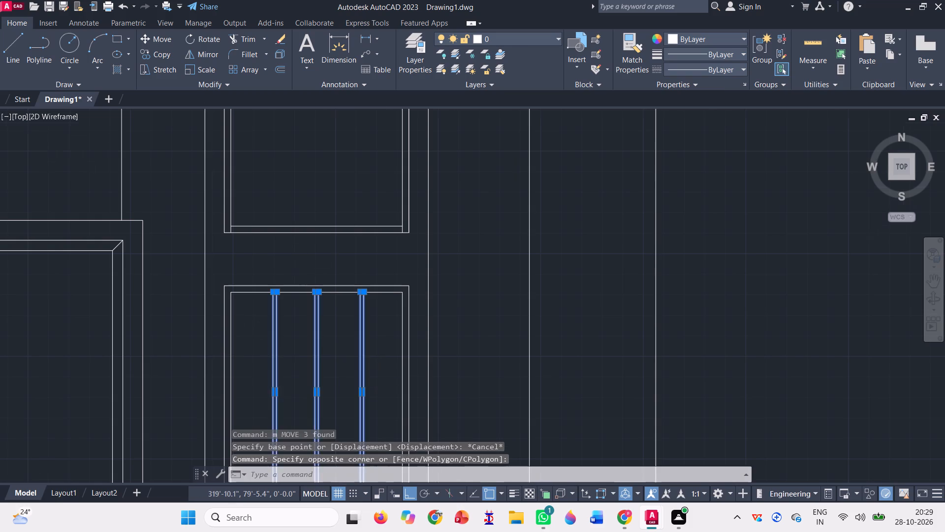
scroll(311, 247, down, 1)
text(co)
key(space)
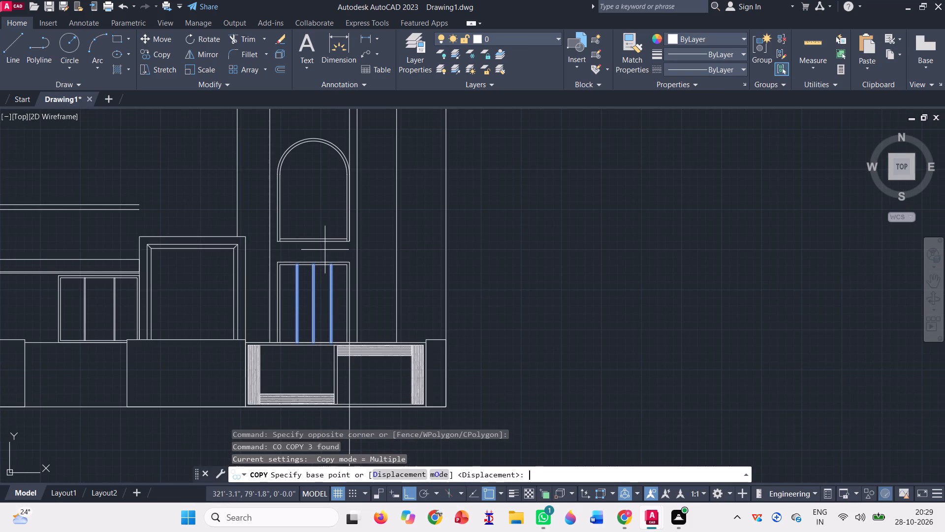
scroll(349, 308, up, 2)
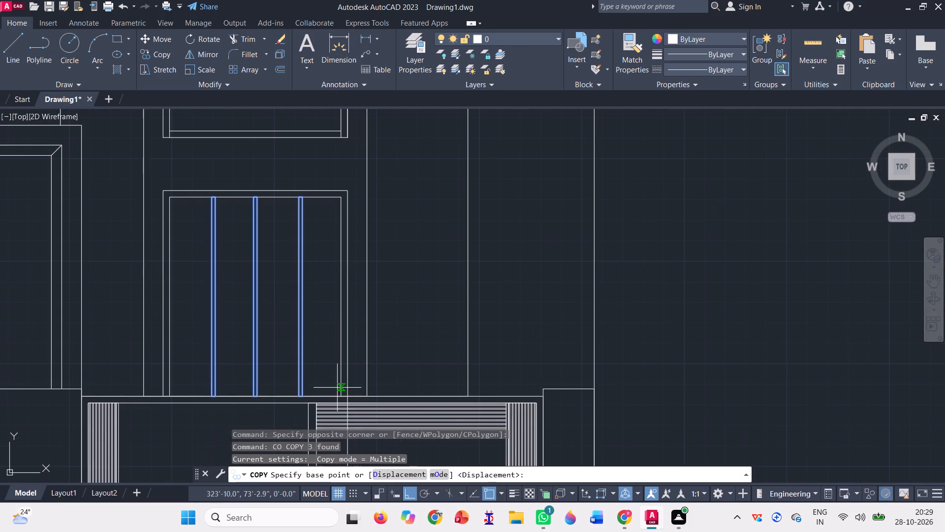
click(341, 395)
scroll(313, 381, down, 1)
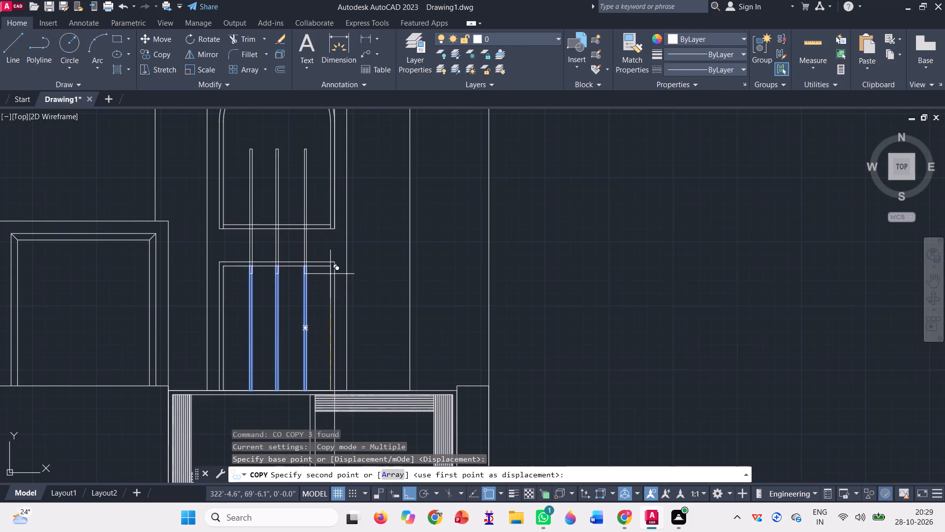
scroll(332, 191, up, 3)
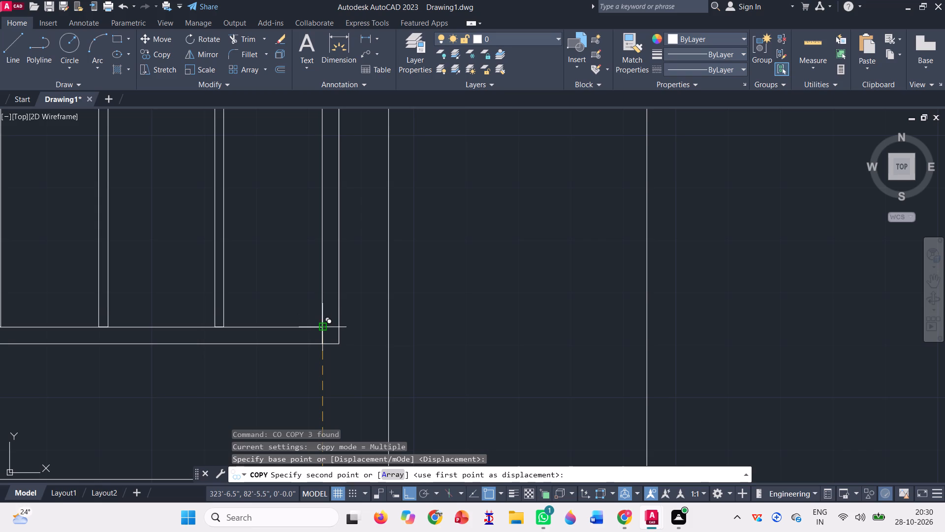
click(321, 328)
scroll(341, 347, down, 2)
key(space)
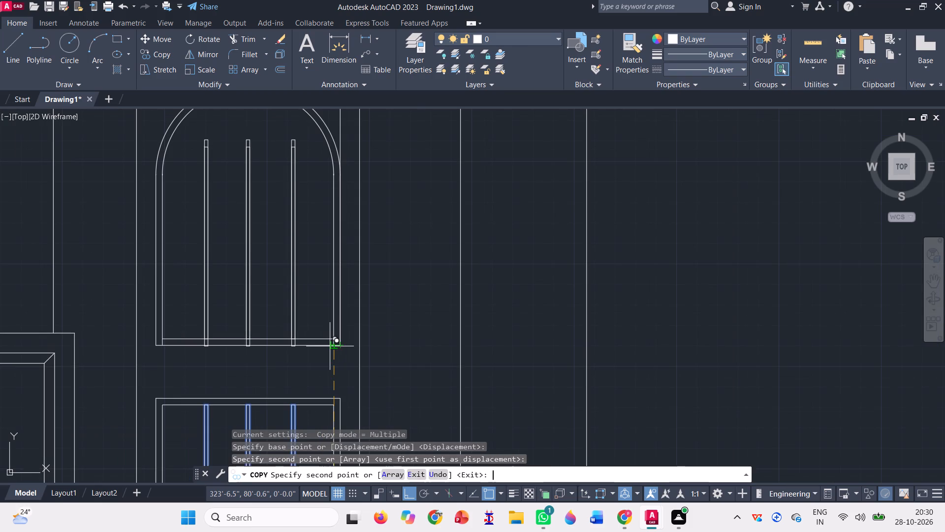
Draw a horizontal line across the arched window between the inner frame lines where the arch begins.
scroll(326, 346, down, 1)
key(l)
key(Return)
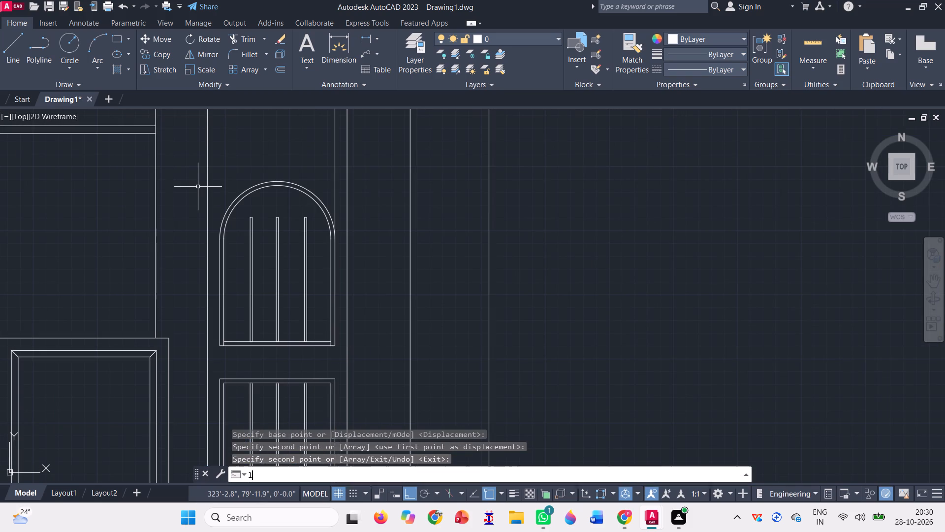
scroll(208, 176, up, 1)
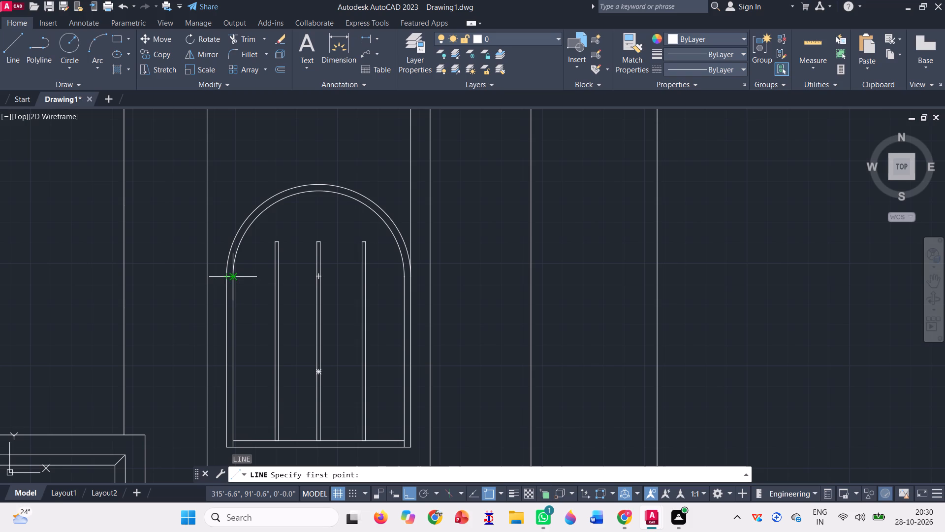
click(231, 276)
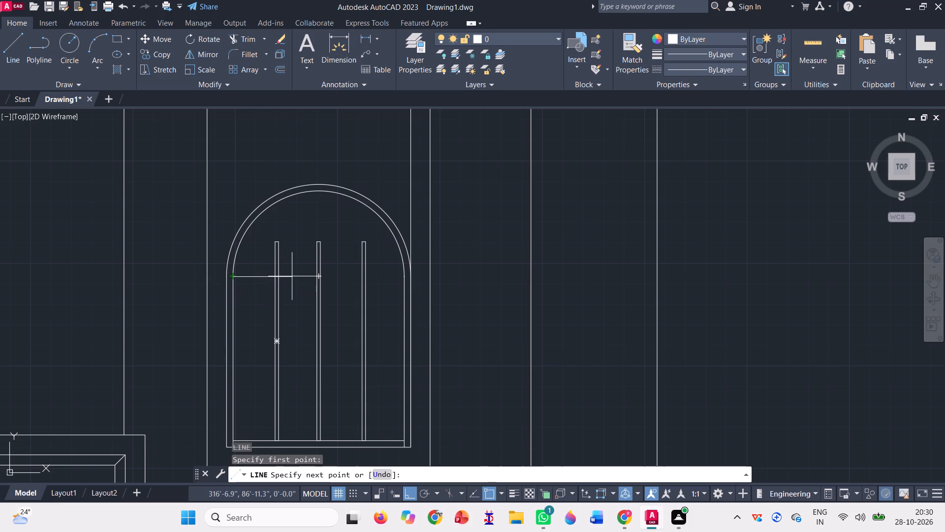
click(403, 278)
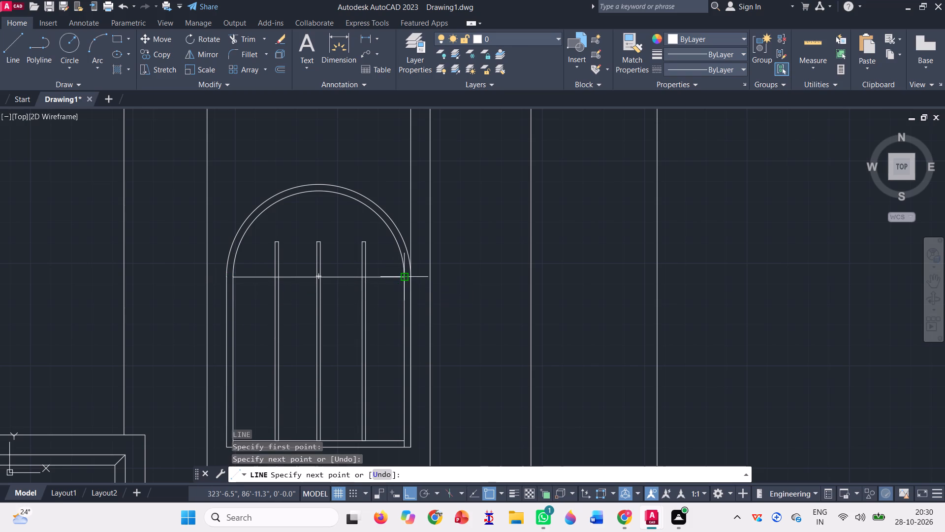
key(space)
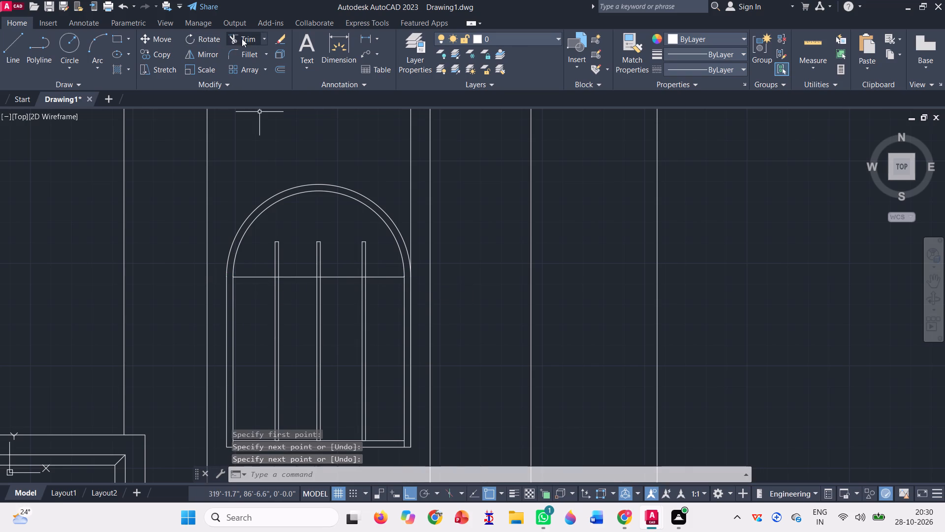
Trim the three mullions above the arched window's horizontal line and remove their leftover end pieces.
click(241, 36)
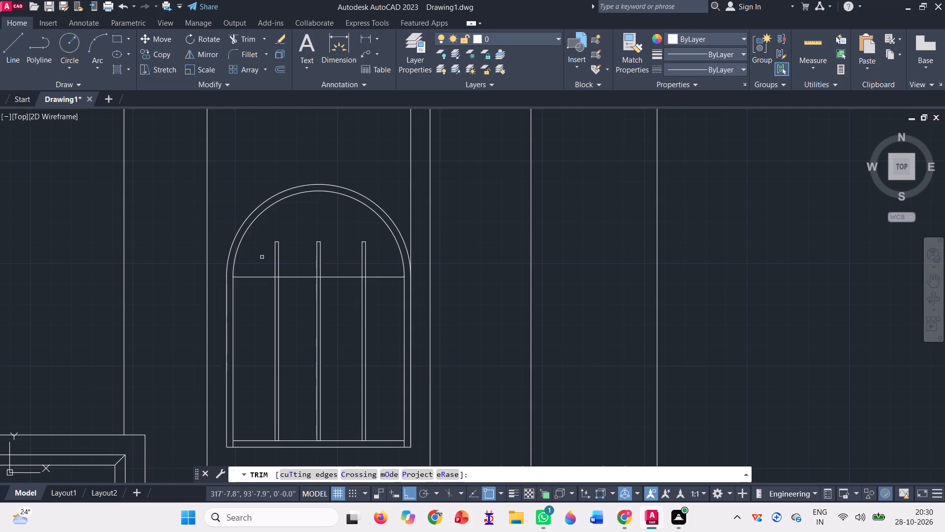
click(262, 256)
click(374, 255)
click(363, 241)
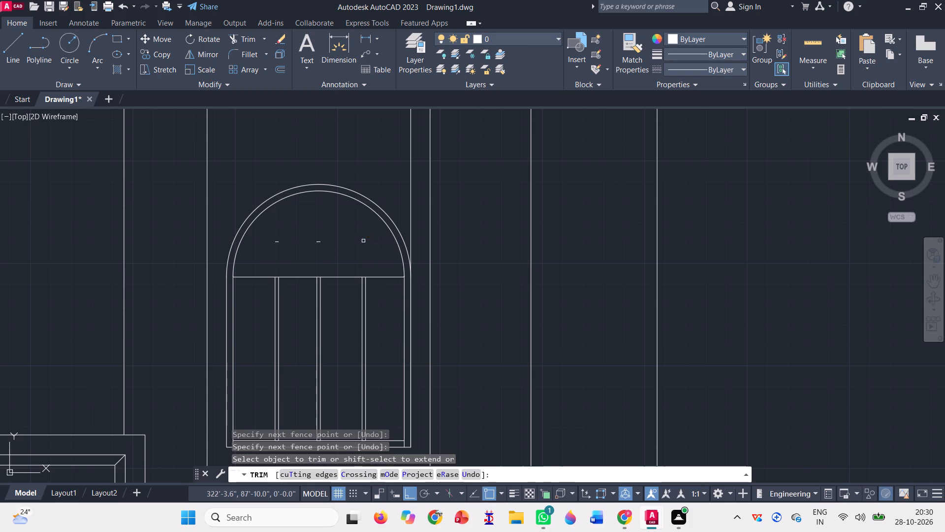
click(319, 240)
click(321, 243)
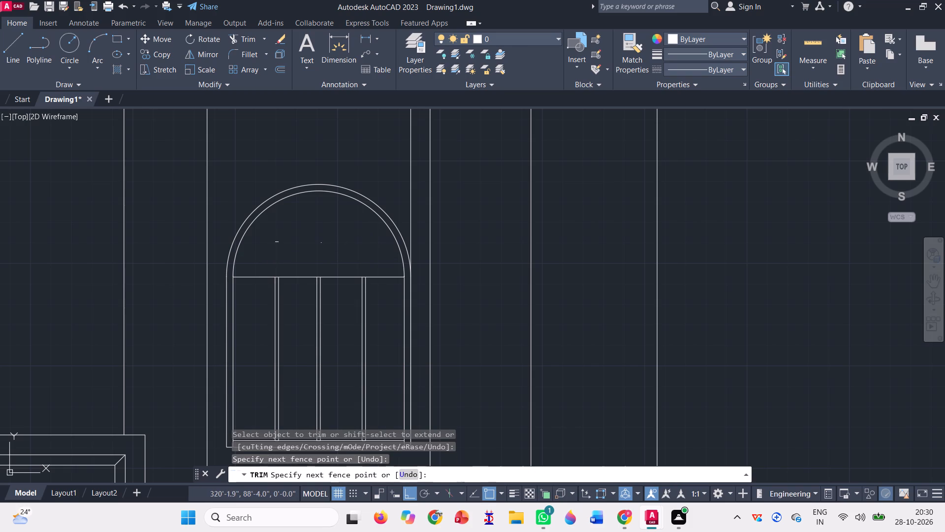
click(269, 239)
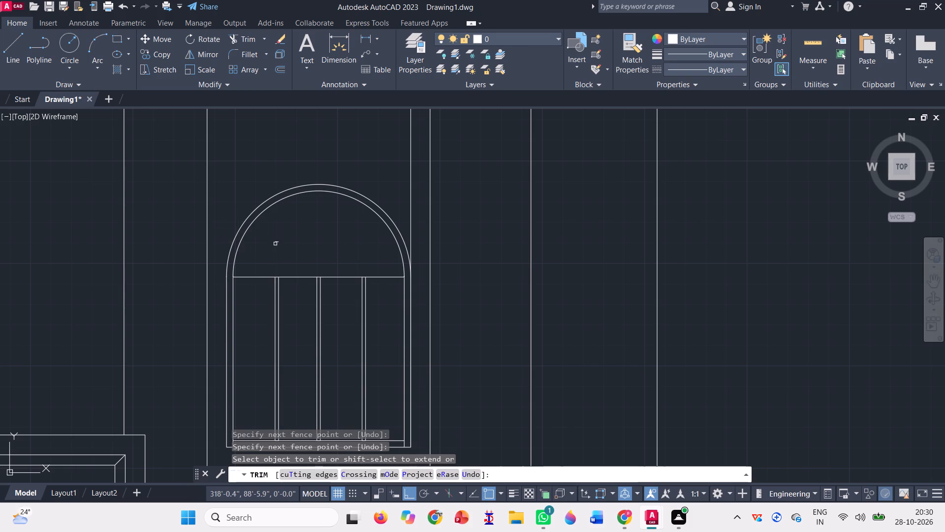
click(276, 243)
scroll(280, 237, down, 2)
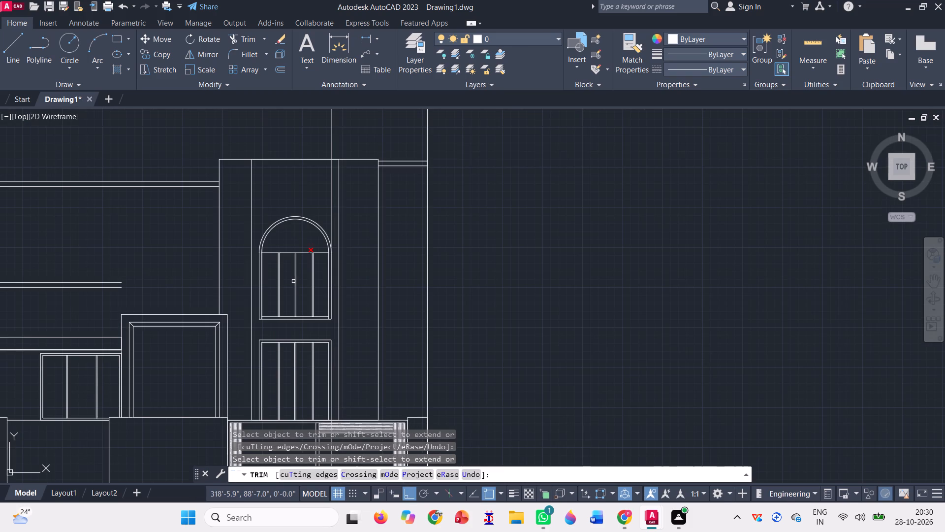
key(Escape)
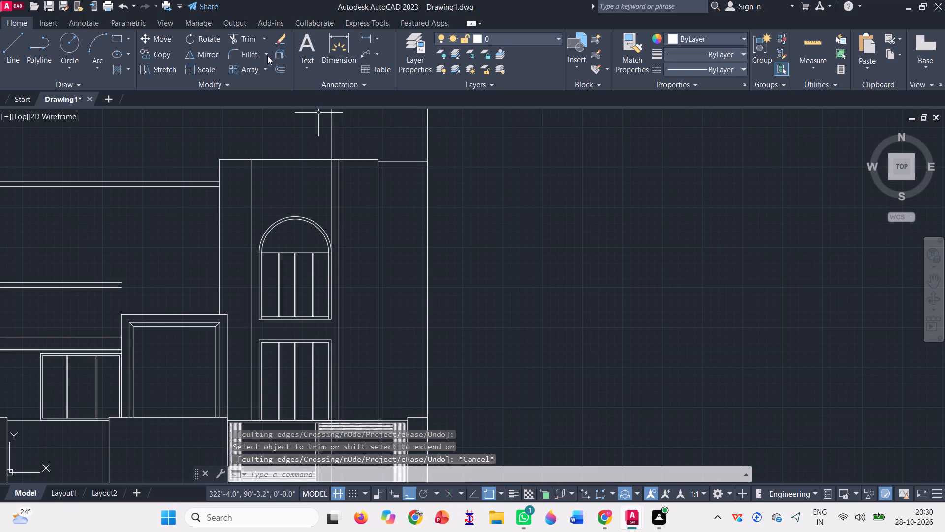
Offset the horizontal line at the base of the arch downward by 3.2" to form a transom.
click(279, 70)
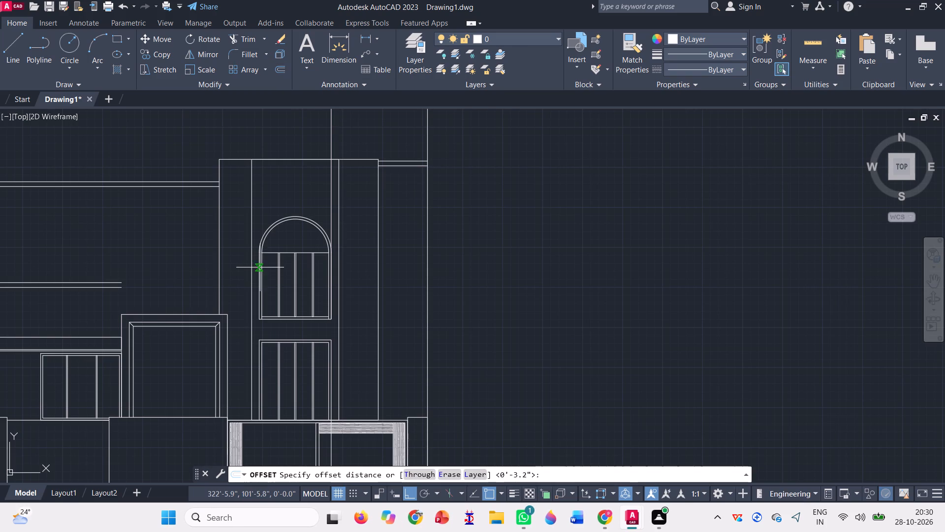
key(space)
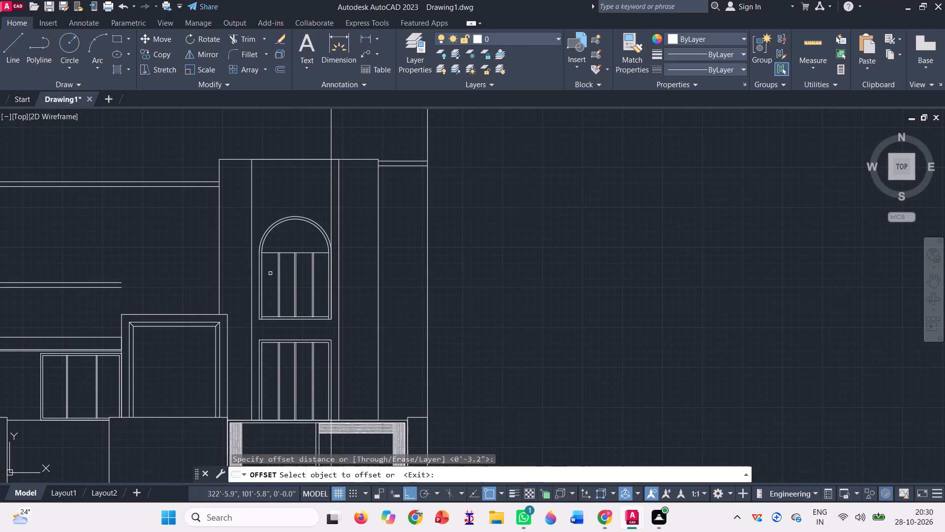
scroll(271, 266, up, 2)
click(254, 232)
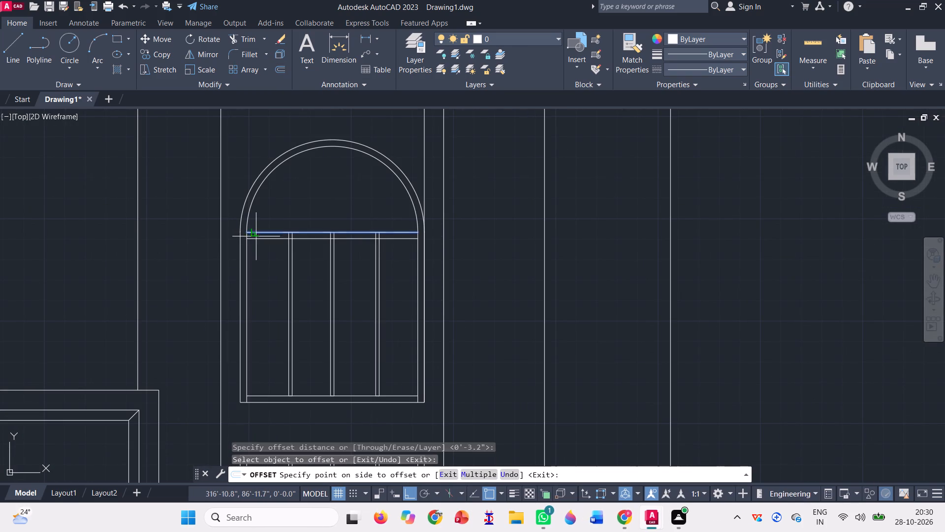
scroll(259, 241, up, 2)
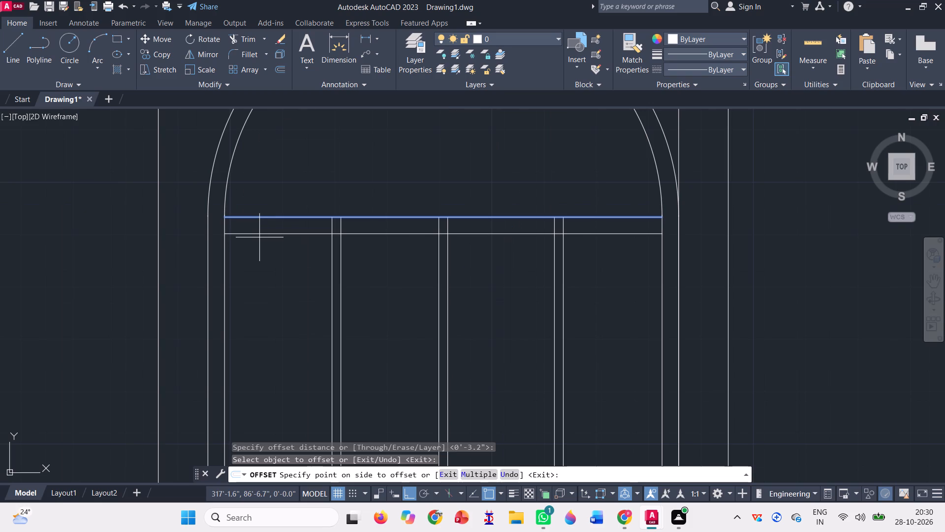
click(259, 237)
scroll(259, 232, down, 3)
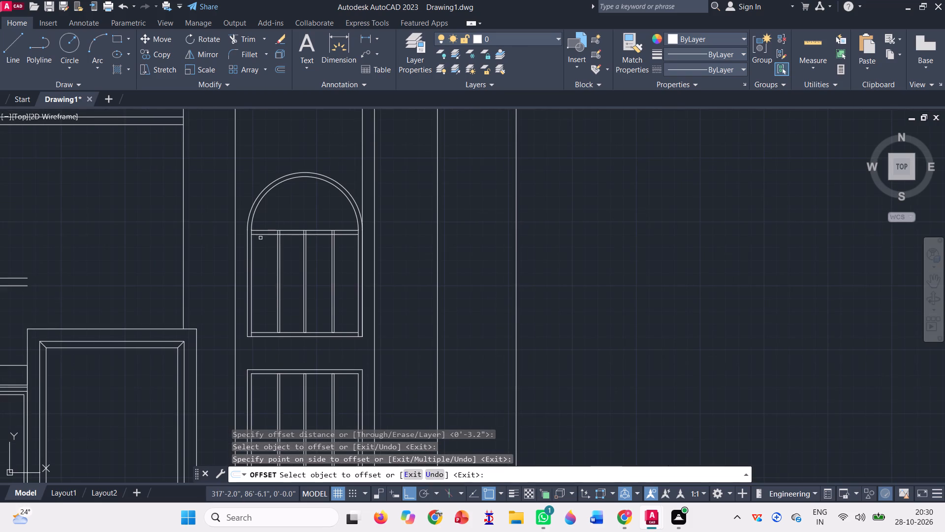
key(Escape)
Copy the two transom lines straight down to the lower part of the arched window, above its bottom frame.
scroll(269, 247, up, 3)
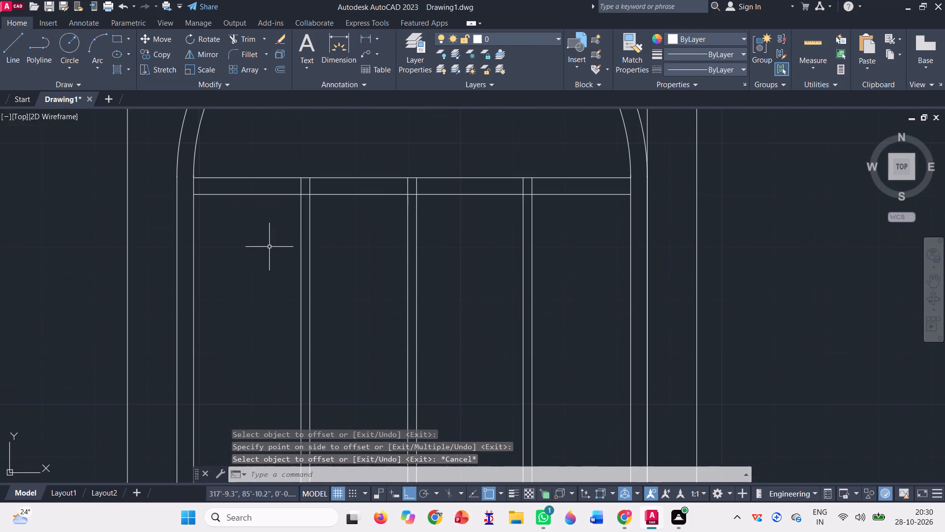
click(264, 240)
click(259, 168)
text(co)
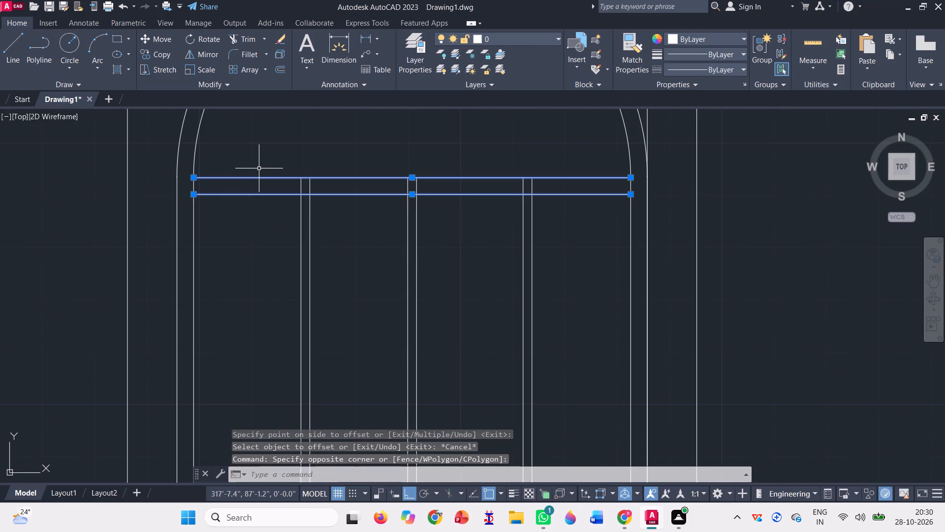
key(space)
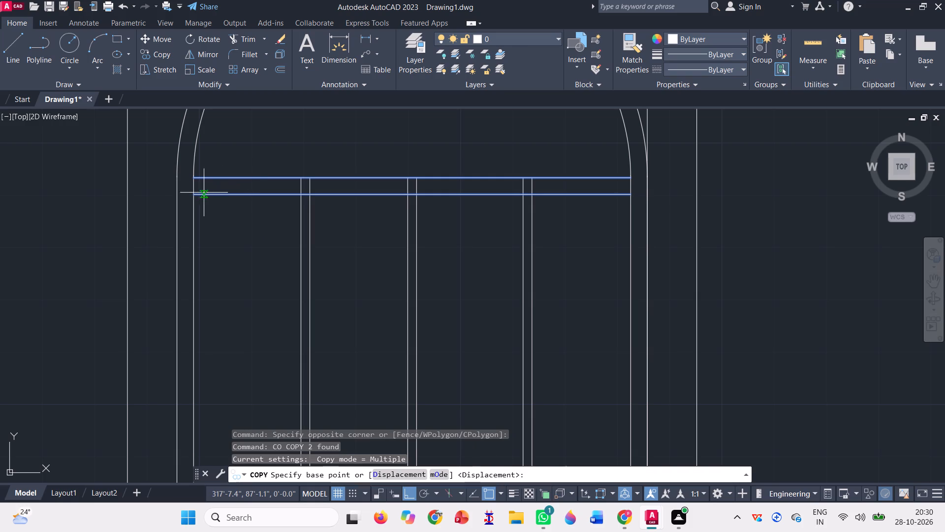
click(193, 195)
scroll(193, 195, down, 2)
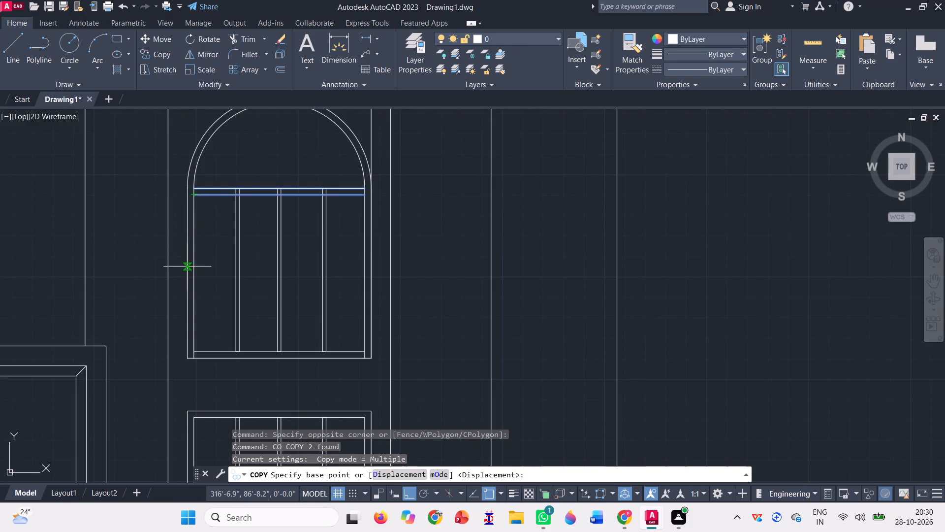
scroll(180, 195, up, 3)
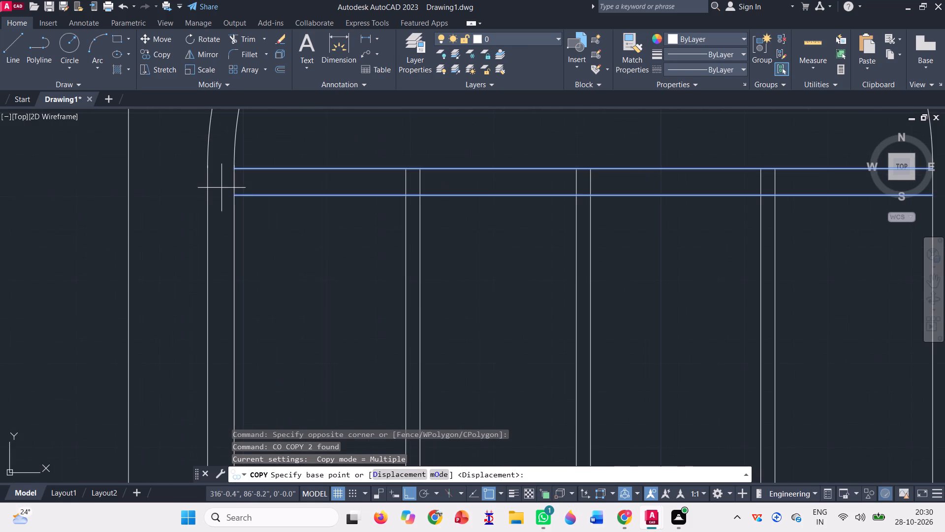
click(235, 192)
scroll(210, 199, down, 4)
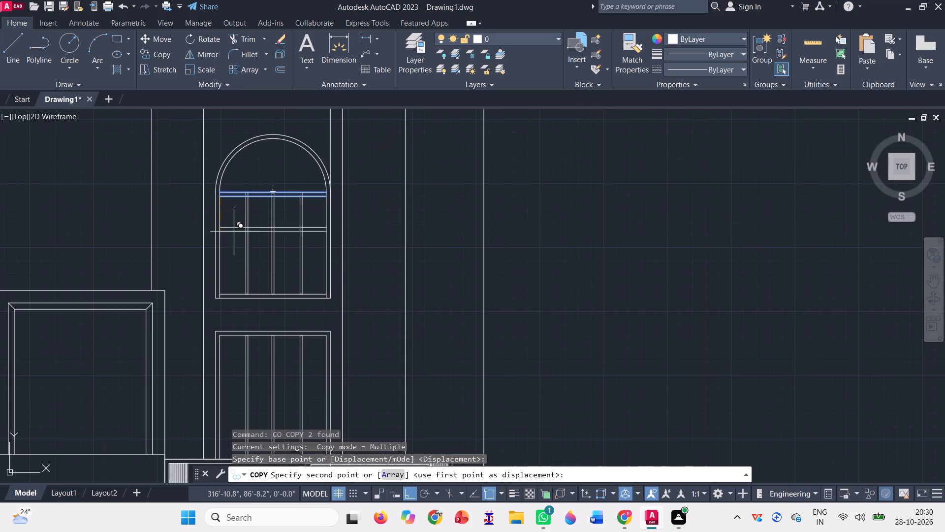
scroll(237, 248, up, 2)
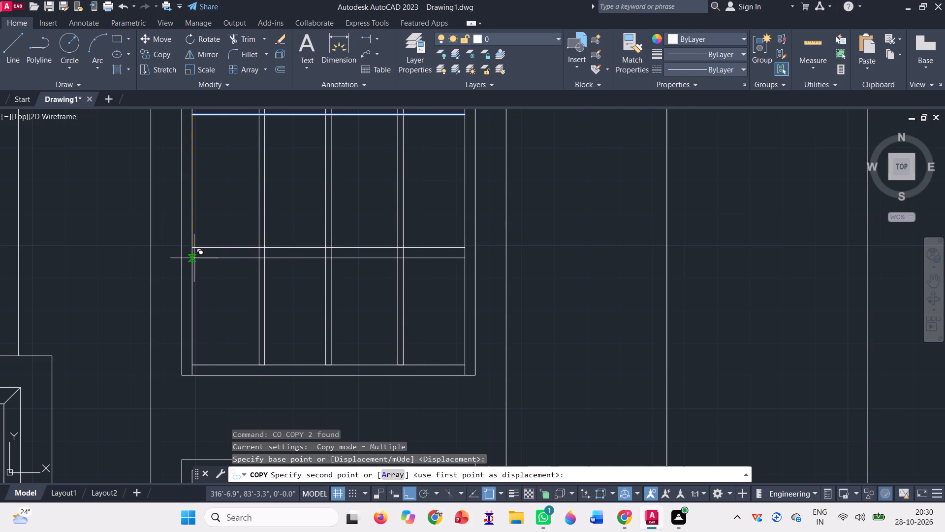
click(198, 270)
scroll(208, 291, down, 2)
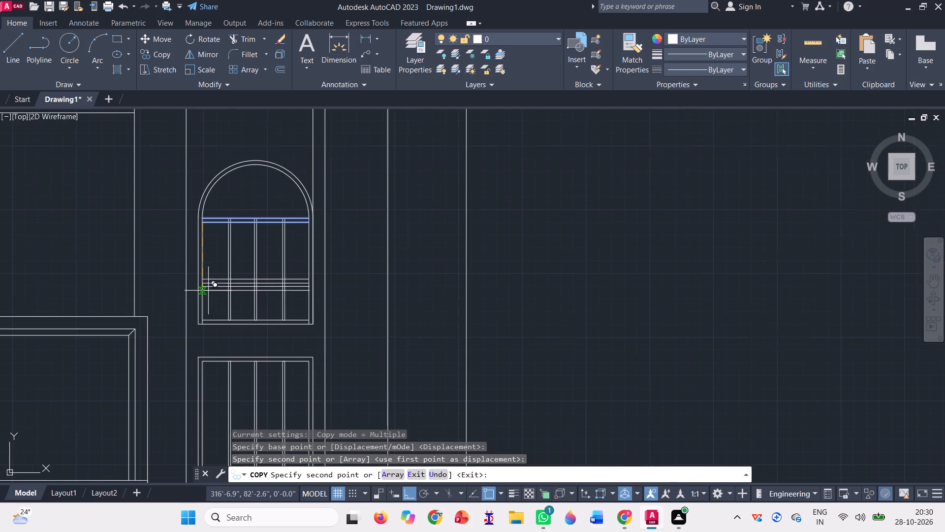
key(space)
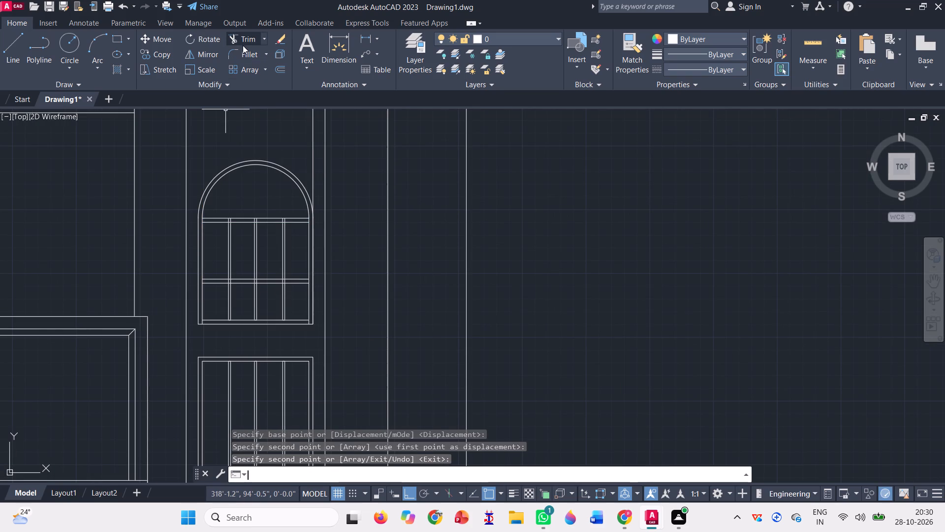
Trim the three mullions inside the arched window's upper transom and open the transom's lower line across each mullion.
click(243, 43)
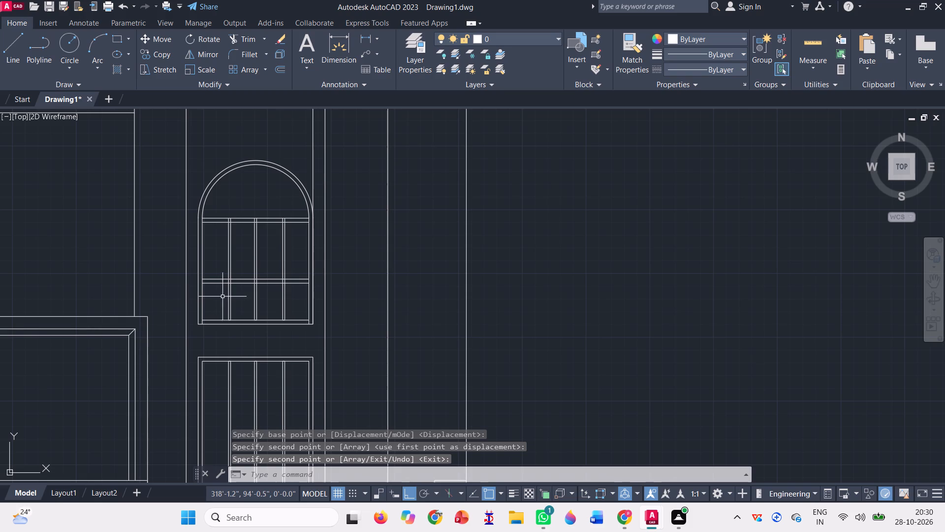
click(235, 37)
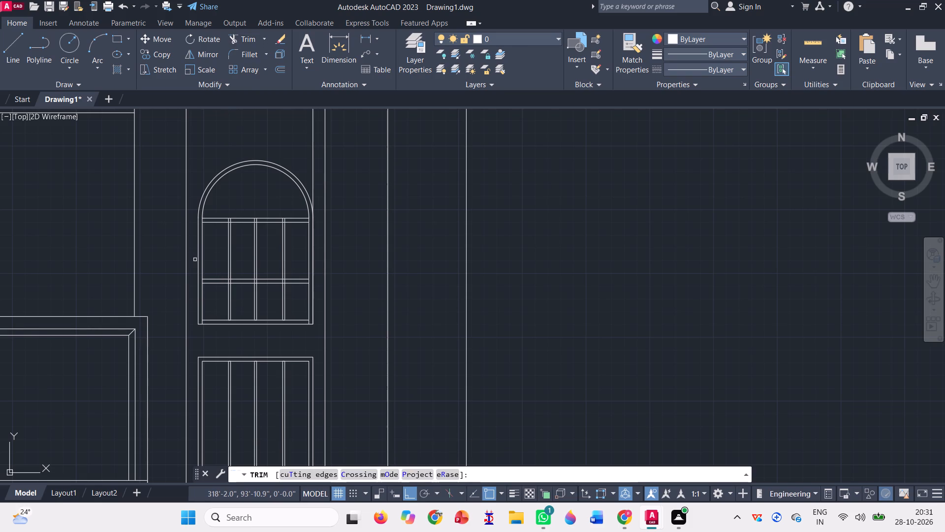
scroll(236, 227, up, 3)
click(189, 196)
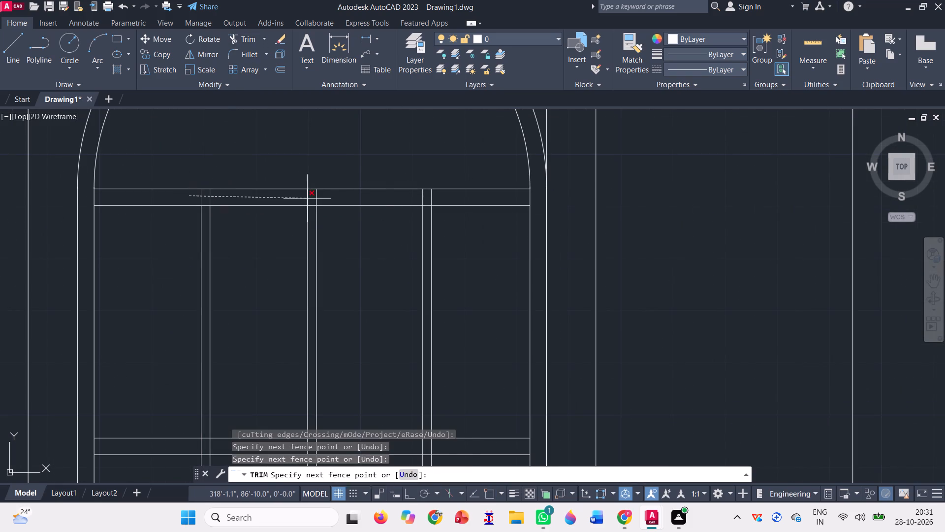
click(433, 196)
scroll(427, 204, up, 2)
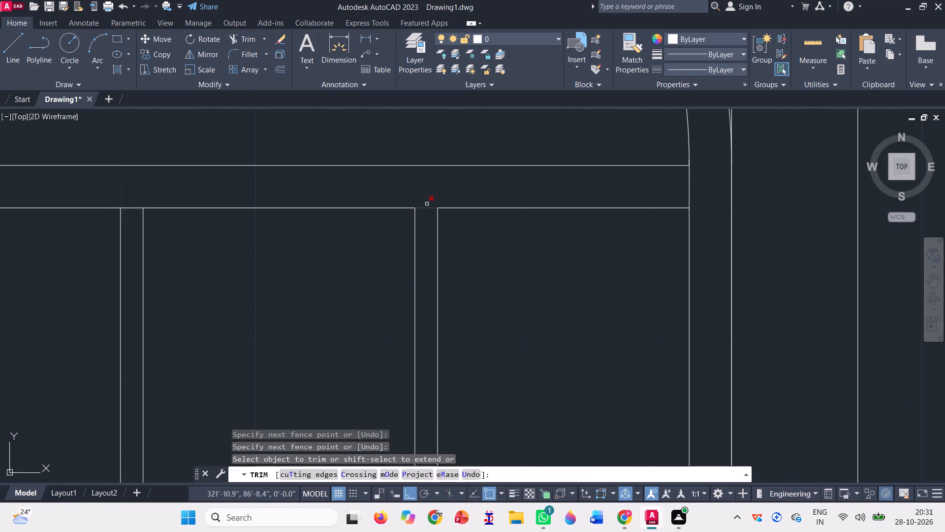
click(427, 204)
click(429, 210)
scroll(419, 200, down, 2)
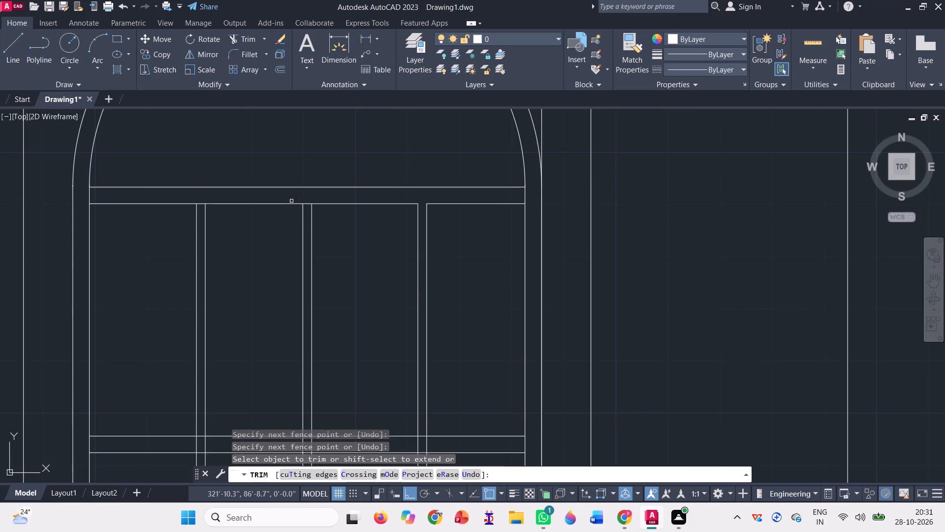
scroll(294, 199, up, 2)
click(326, 208)
scroll(326, 208, down, 2)
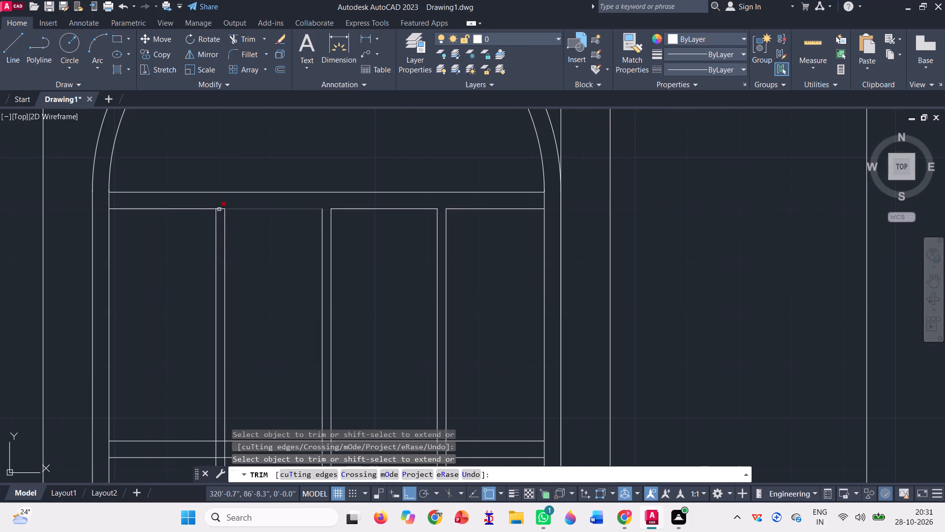
scroll(207, 209, up, 2)
click(235, 206)
scroll(236, 204, down, 2)
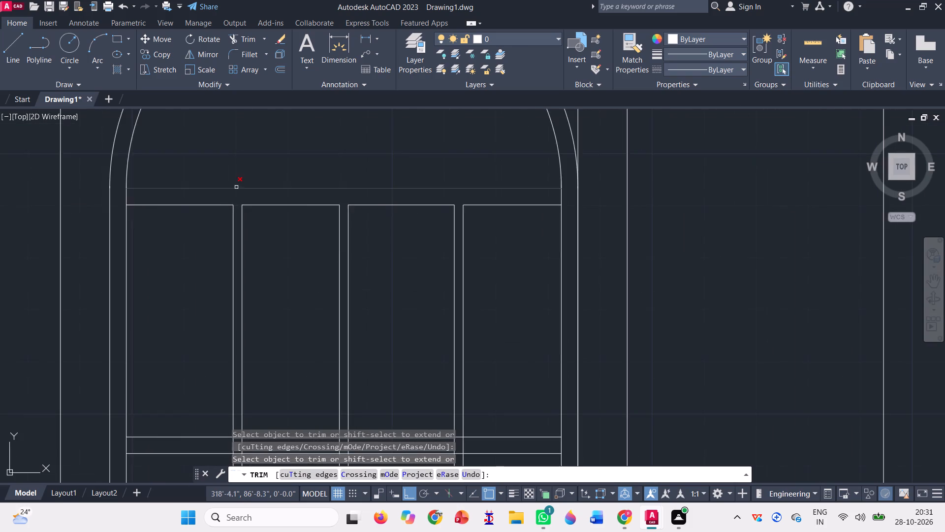
Trim the three mullions inside the arched window's lower transom and open the transom's upper line across each mullion.
scroll(235, 182, down, 1)
scroll(263, 292, down, 1)
scroll(271, 334, up, 3)
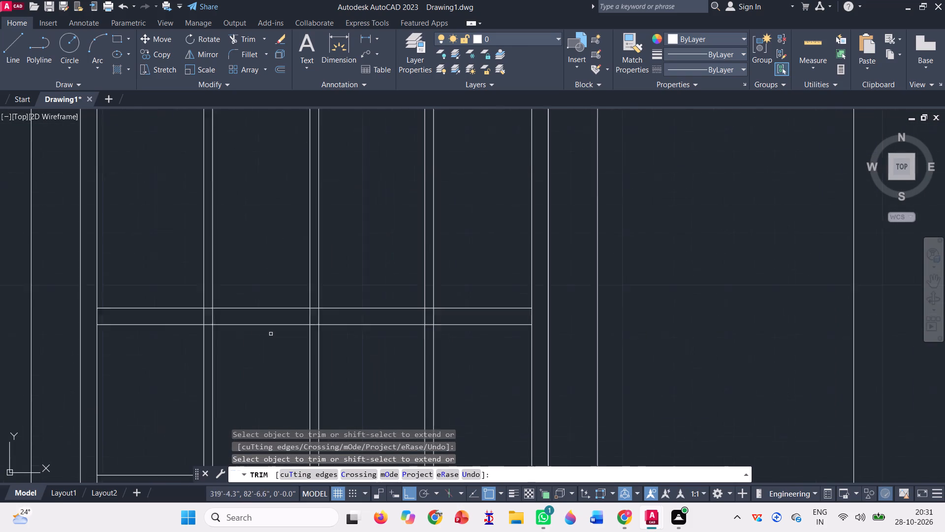
click(127, 307)
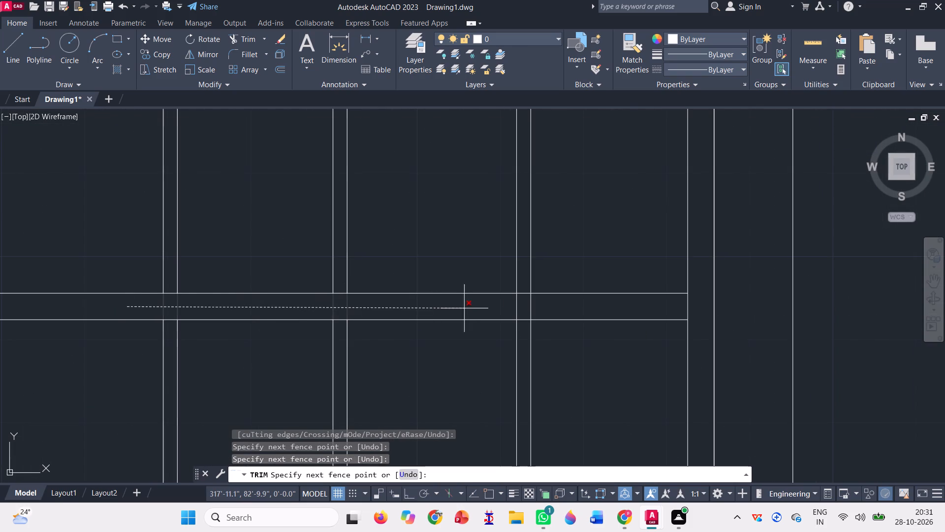
click(537, 308)
click(523, 294)
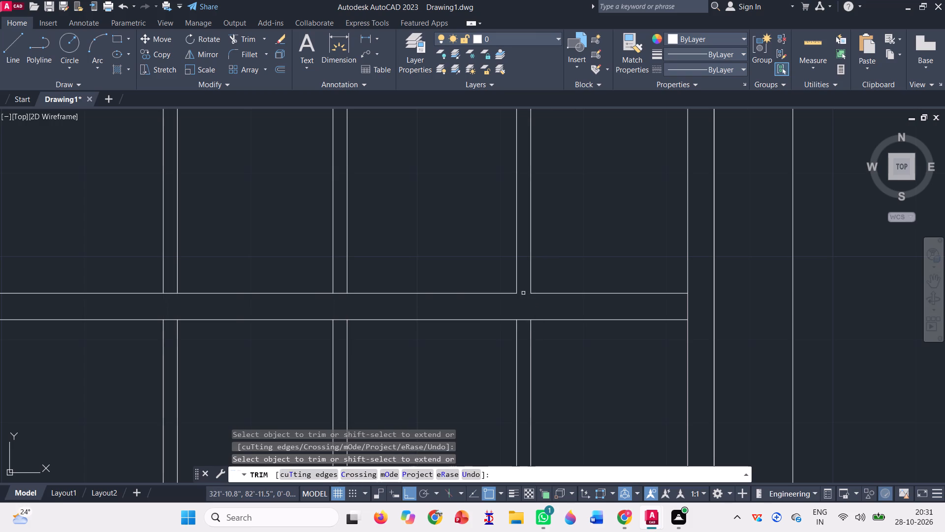
click(338, 303)
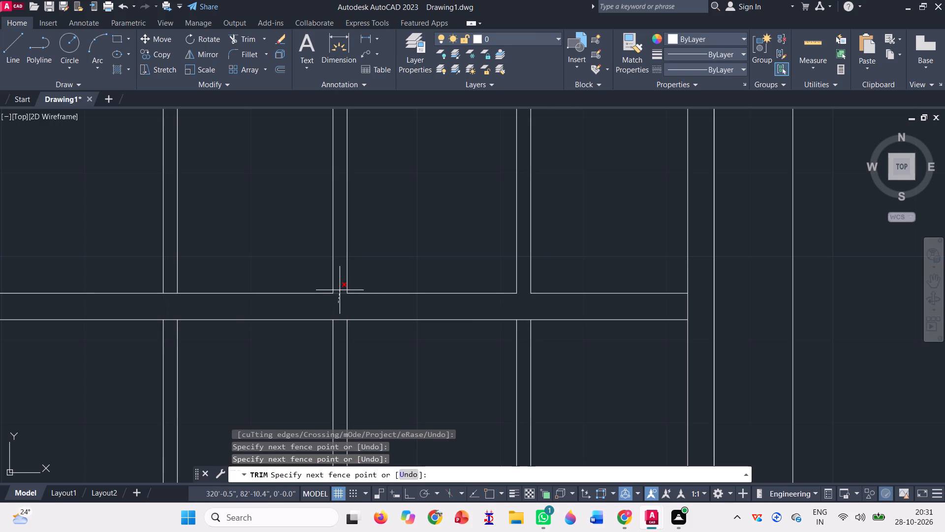
click(340, 288)
click(174, 299)
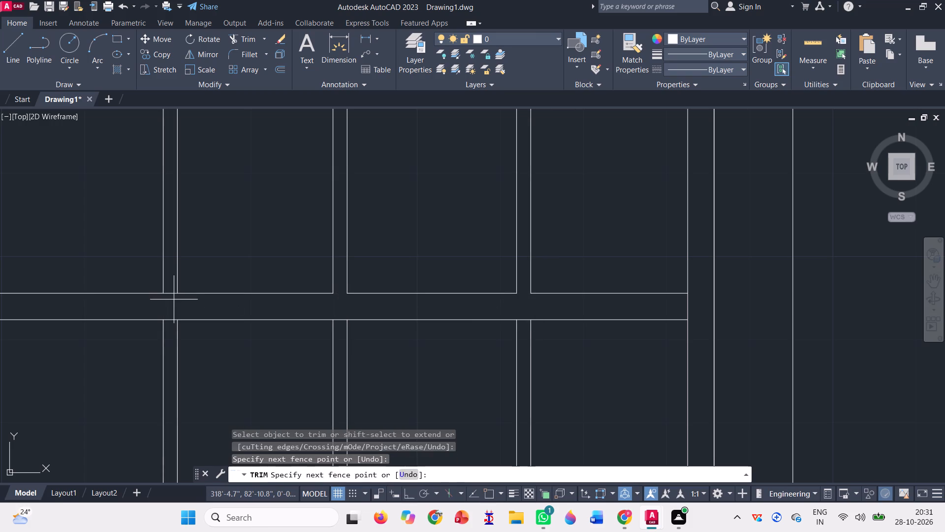
click(173, 291)
scroll(194, 280, down, 3)
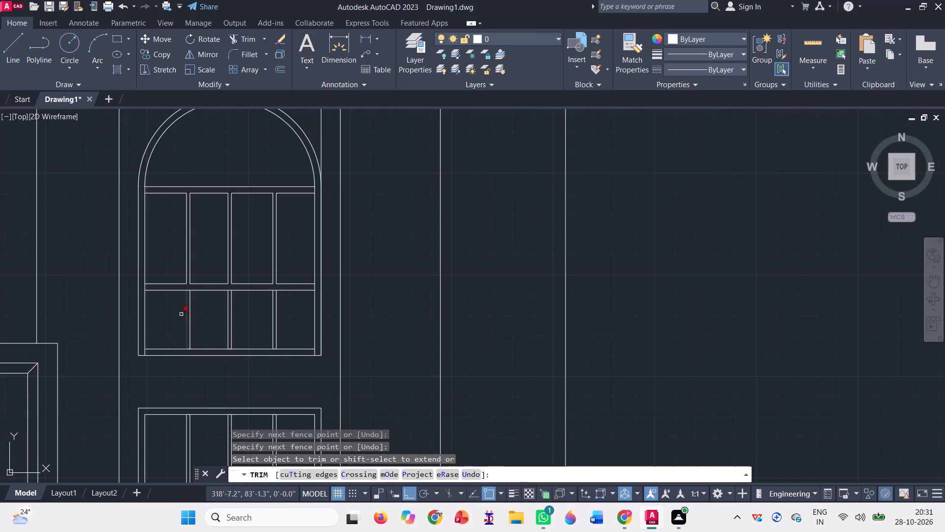
Trim away the middle mullion below the arched window's lower transom, cleaning up where it met the bottom frame.
click(178, 309)
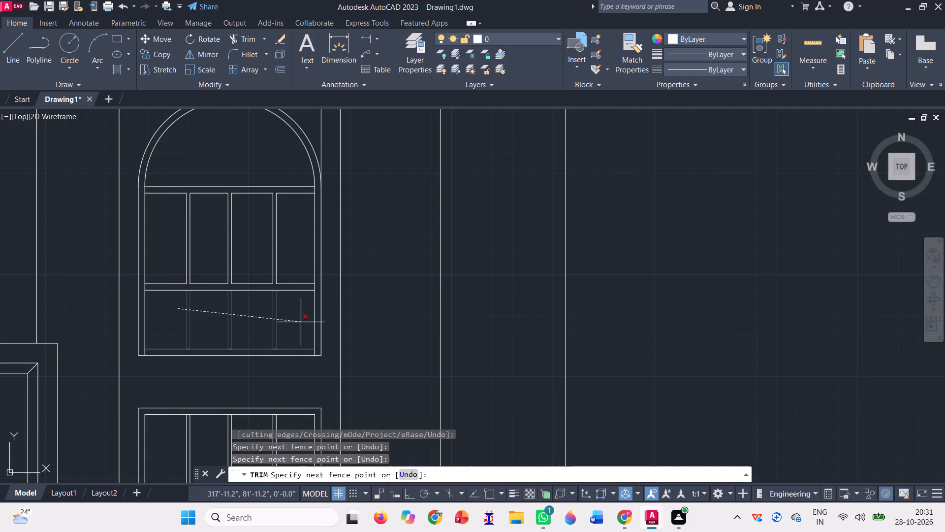
click(170, 310)
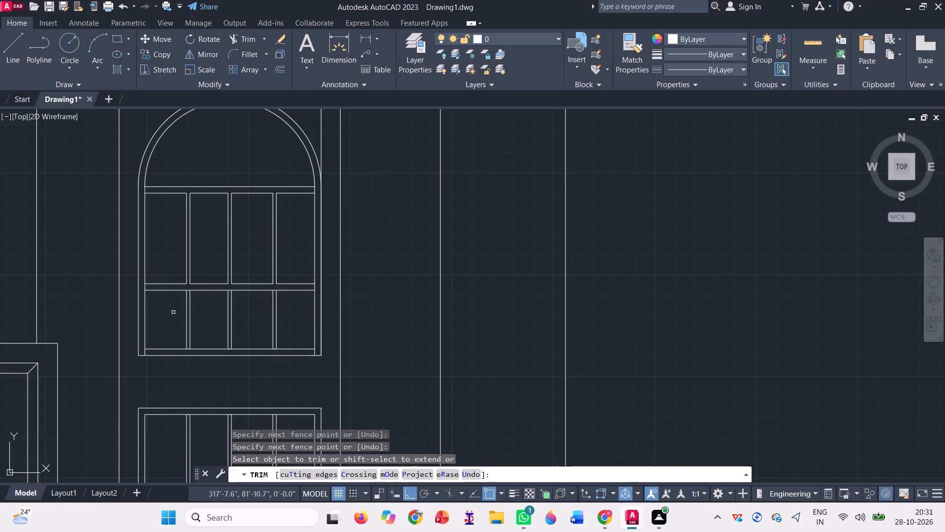
click(245, 316)
click(219, 309)
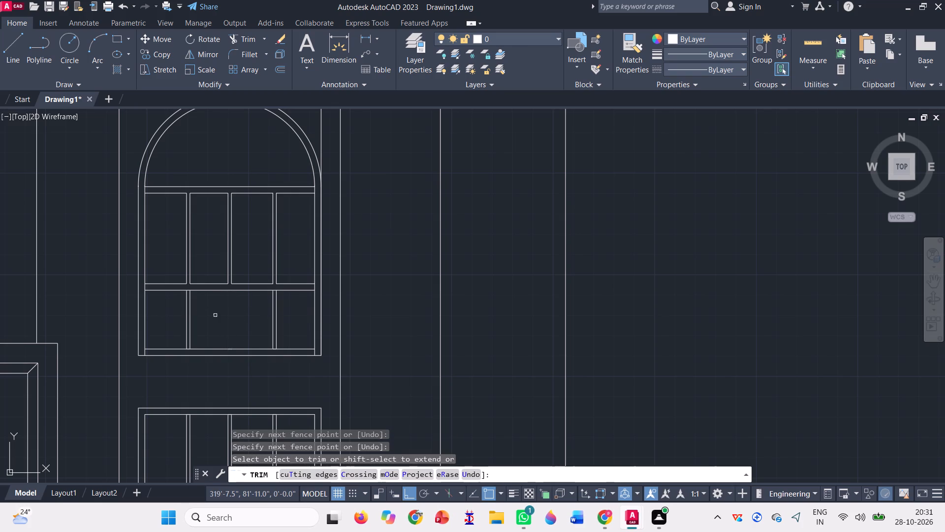
scroll(215, 333, down, 1)
scroll(230, 297, down, 1)
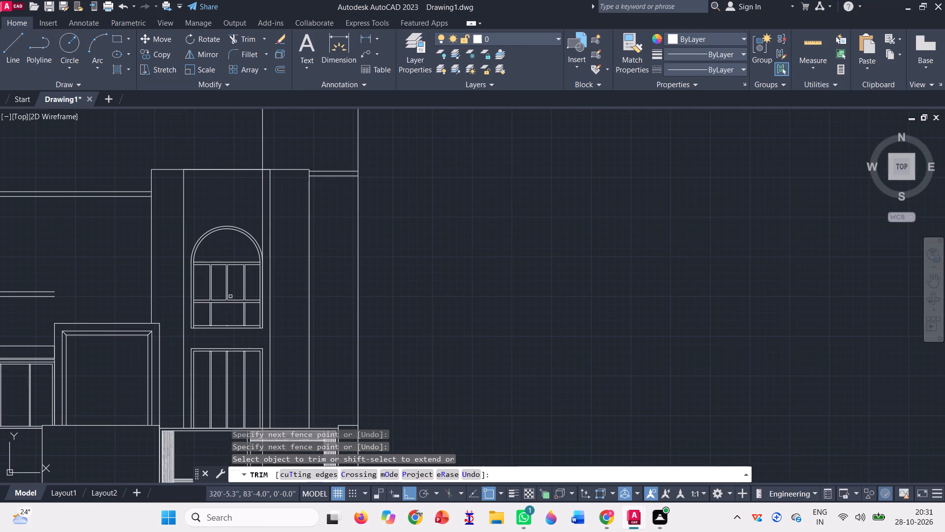
scroll(222, 344, down, 1)
scroll(224, 328, up, 4)
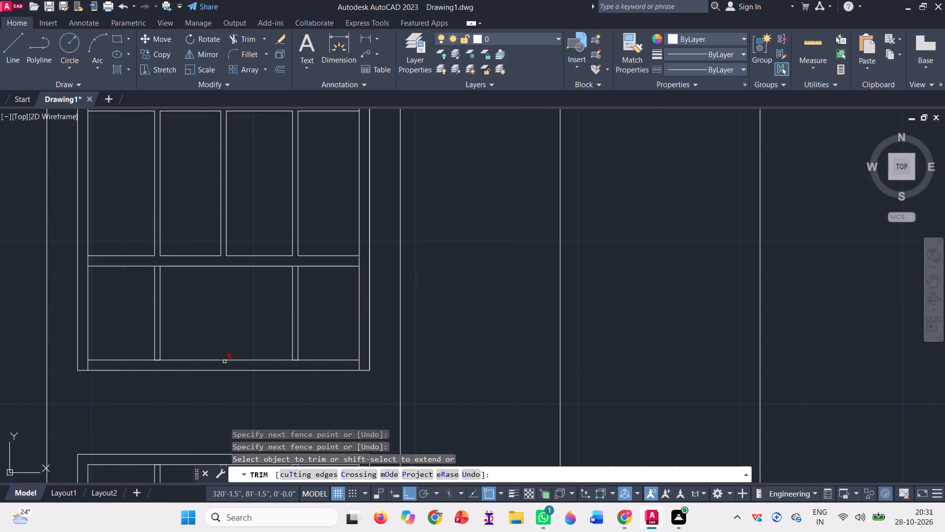
click(225, 361)
scroll(219, 334, down, 1)
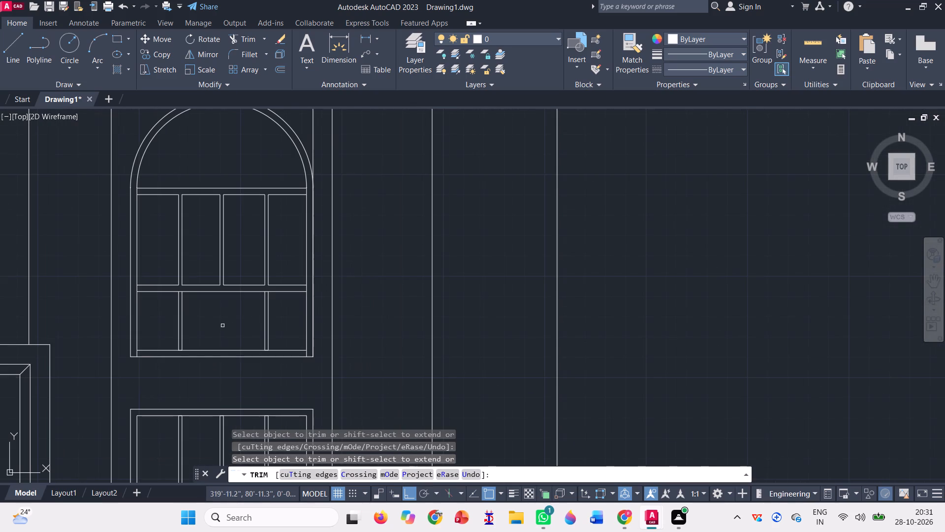
Trim the inner top frame line of the tower's lower opening across its three mullions.
scroll(222, 326, down, 1)
scroll(241, 269, down, 1)
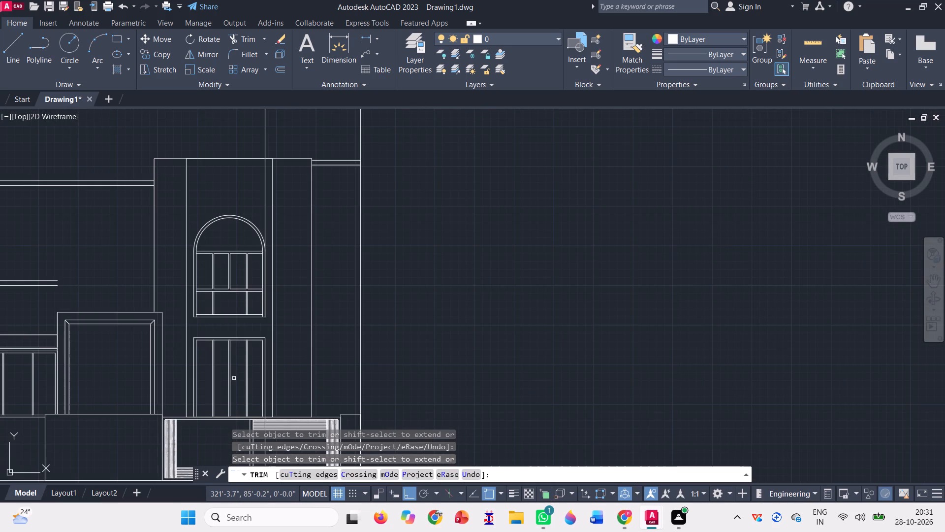
scroll(246, 340, up, 6)
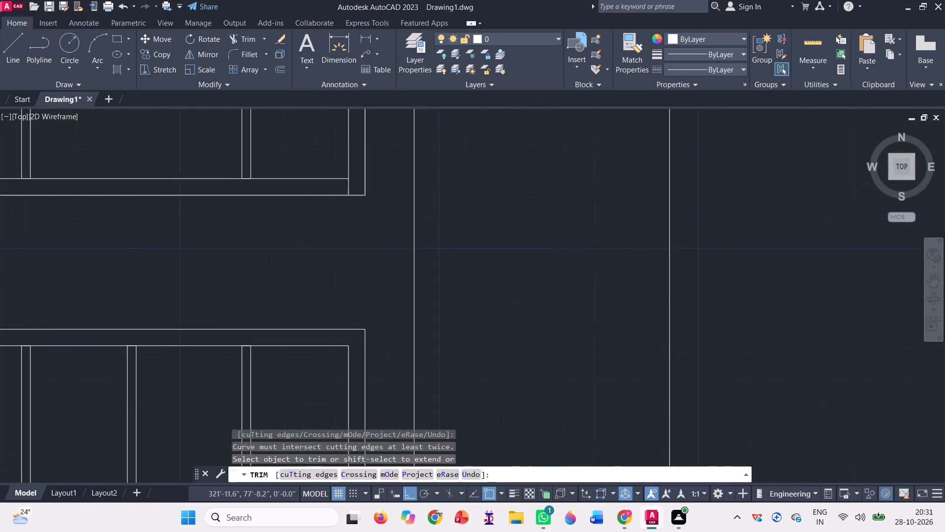
click(243, 351)
click(244, 340)
scroll(265, 343, down, 2)
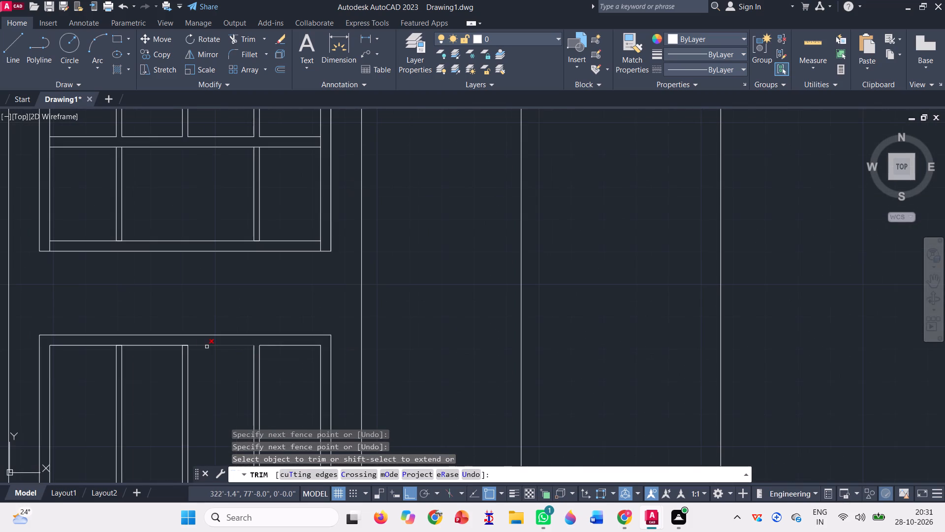
scroll(181, 346, up, 3)
click(195, 352)
click(191, 335)
scroll(225, 348, down, 3)
scroll(157, 344, up, 3)
click(130, 361)
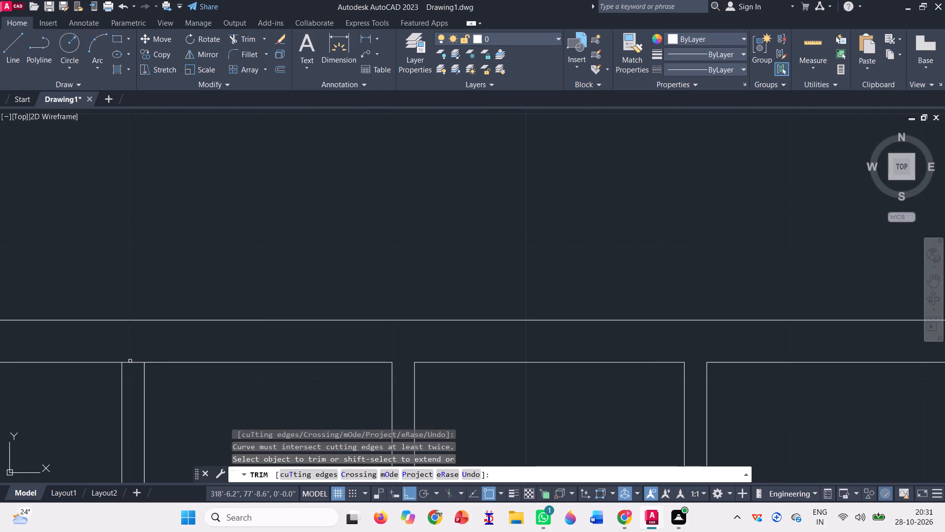
click(130, 361)
click(132, 368)
click(136, 351)
scroll(136, 351, down, 1)
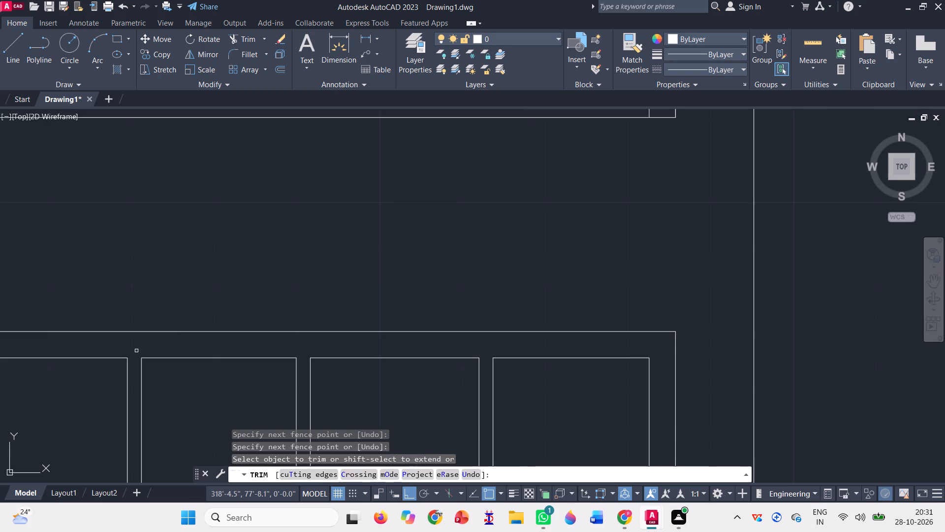
scroll(191, 327, down, 5)
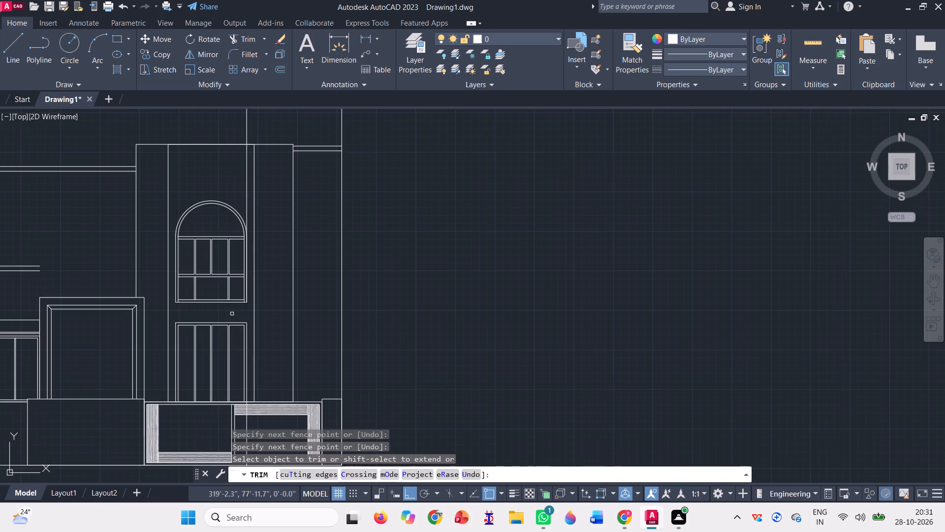
scroll(222, 340, down, 1)
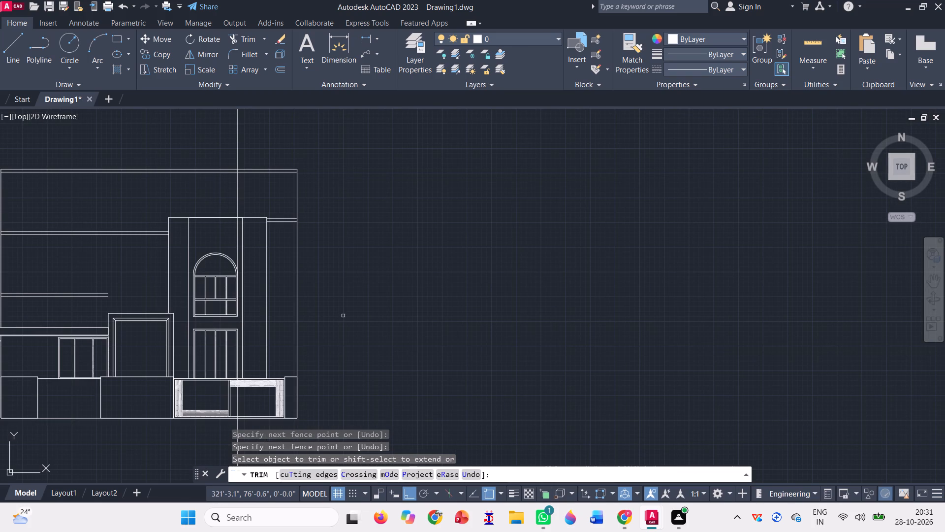
scroll(343, 316, down, 1)
key(Escape)
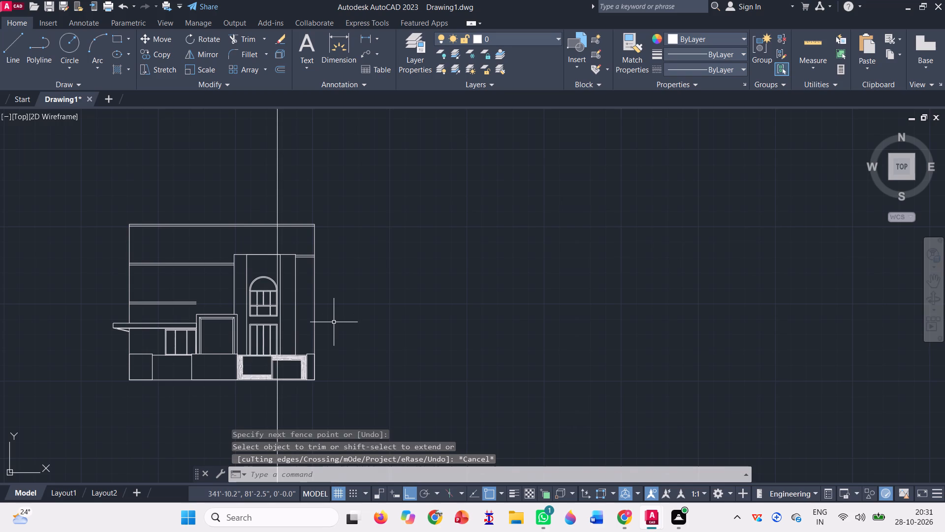
Erase the long vertical construction lines extending above and below the building through the tower.
click(285, 184)
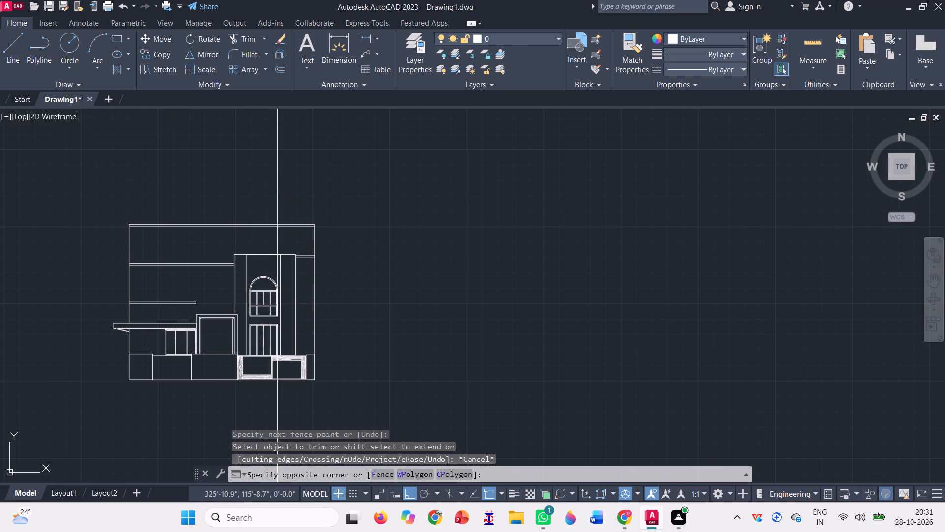
click(239, 174)
scroll(258, 238, down, 2)
click(274, 343)
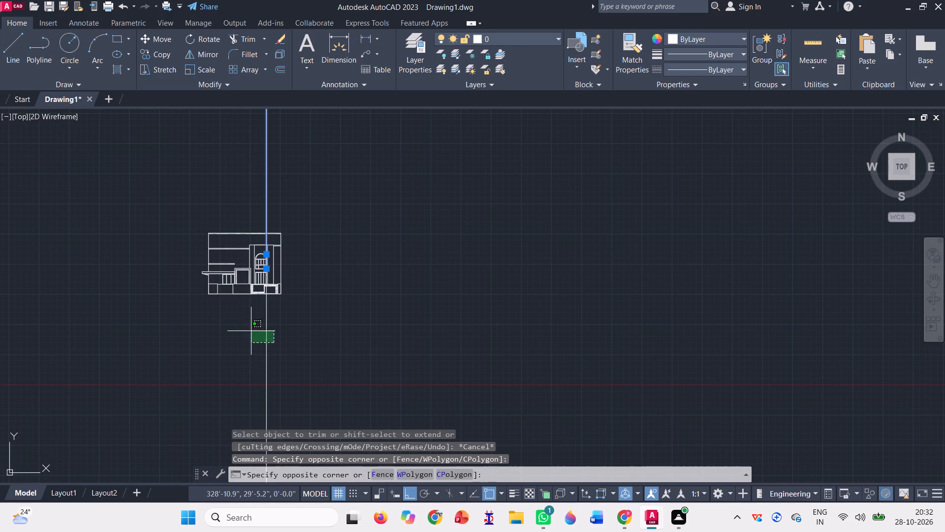
click(251, 331)
key(Delete)
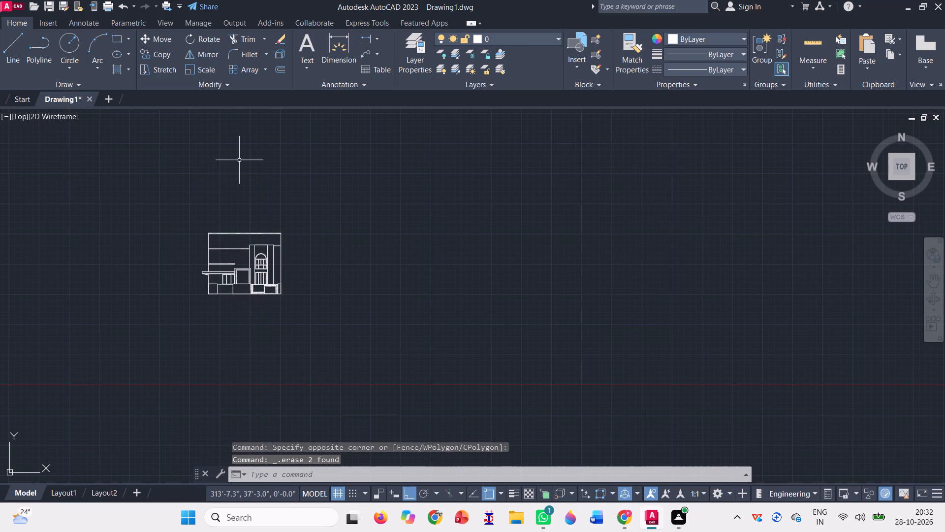
Draw a horizontal line across the full width of the tower, between its top edge and the arched window.
scroll(238, 159, up, 1)
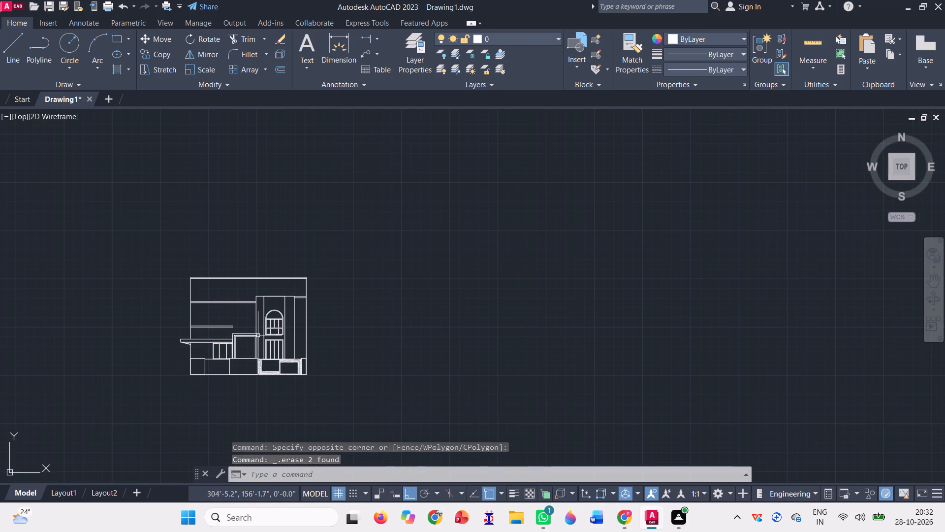
scroll(255, 318, up, 1)
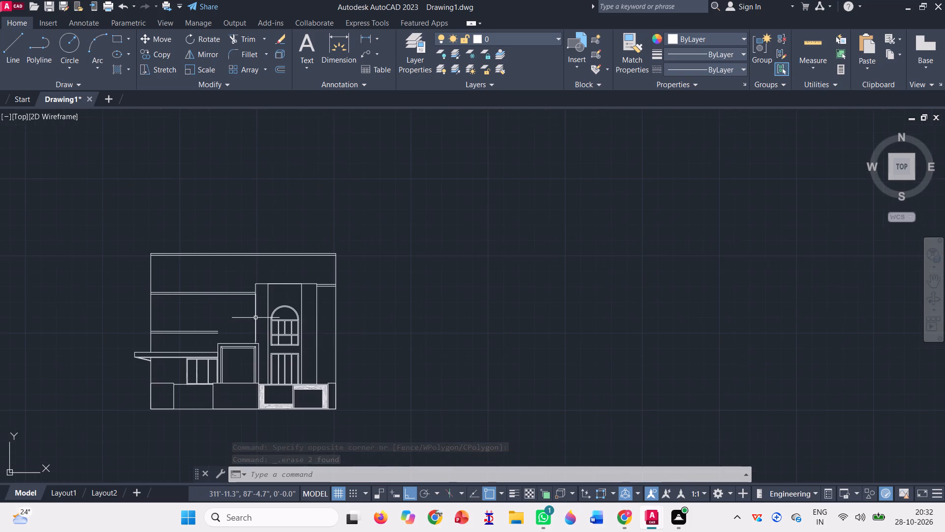
scroll(257, 289, up, 1)
scroll(253, 288, down, 1)
scroll(259, 291, up, 1)
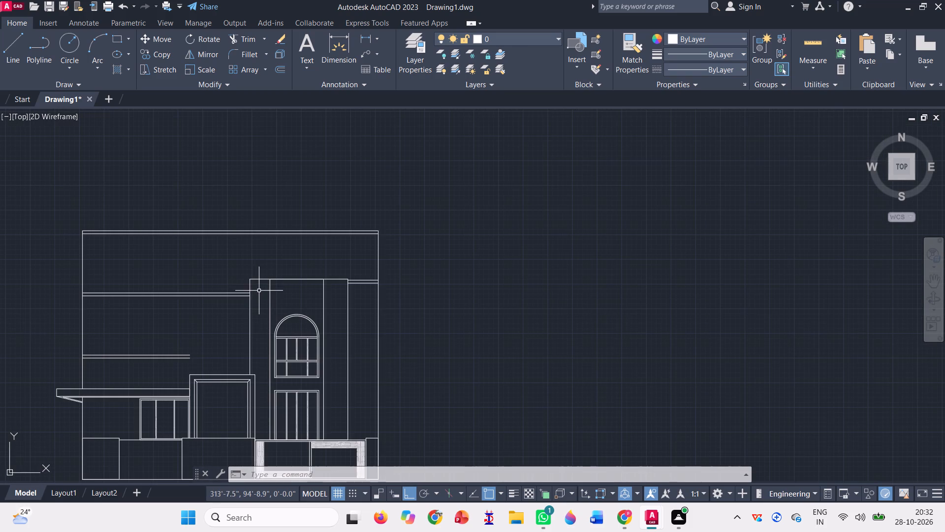
key(l)
key(Return)
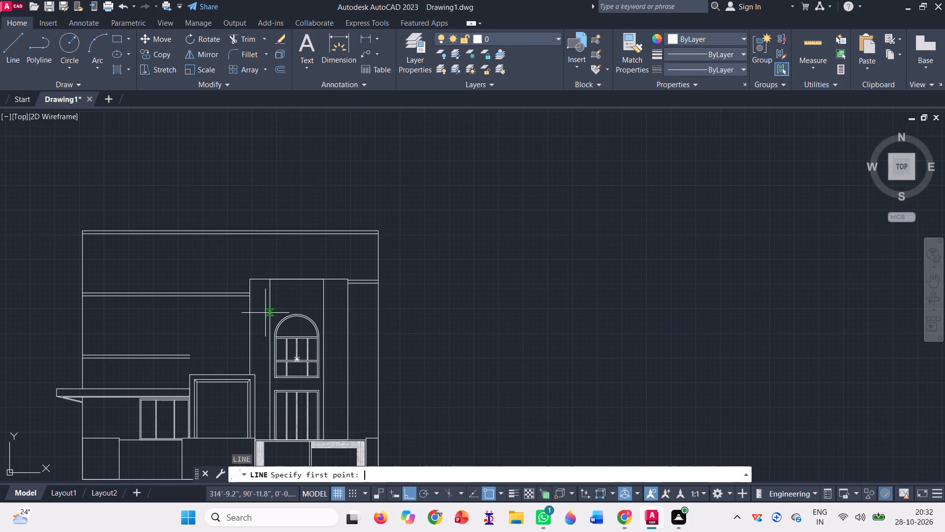
scroll(239, 319, up, 1)
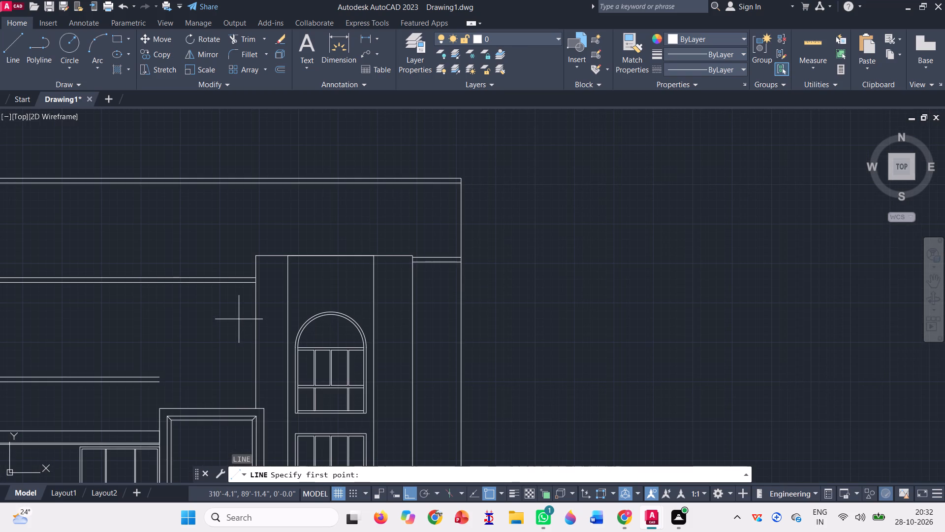
click(255, 294)
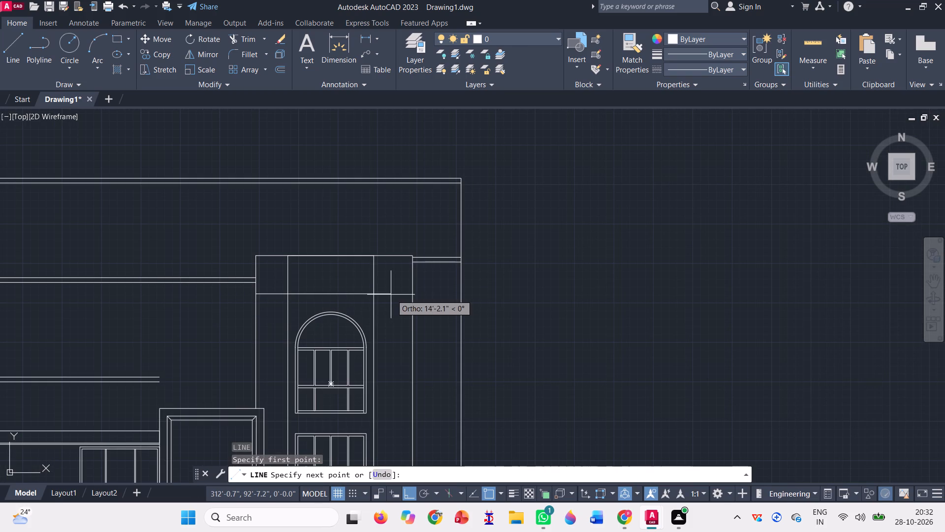
click(411, 294)
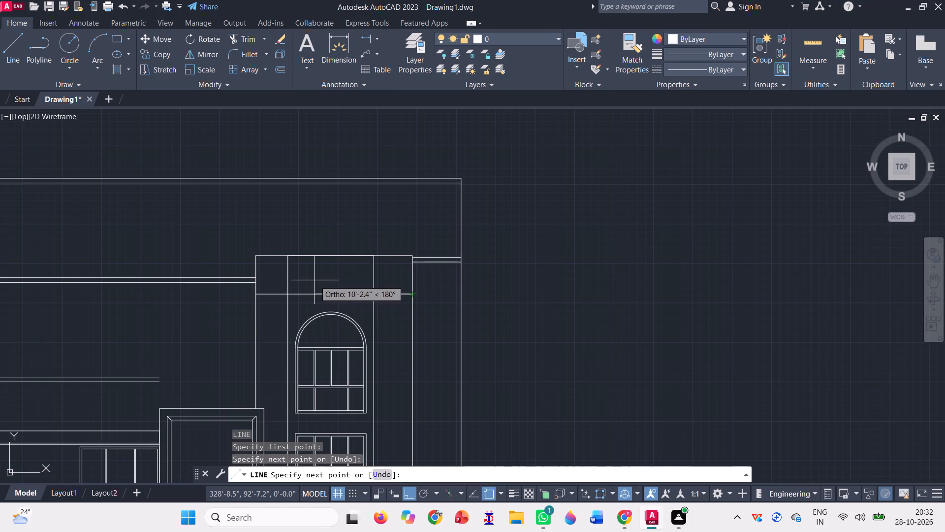
key(space)
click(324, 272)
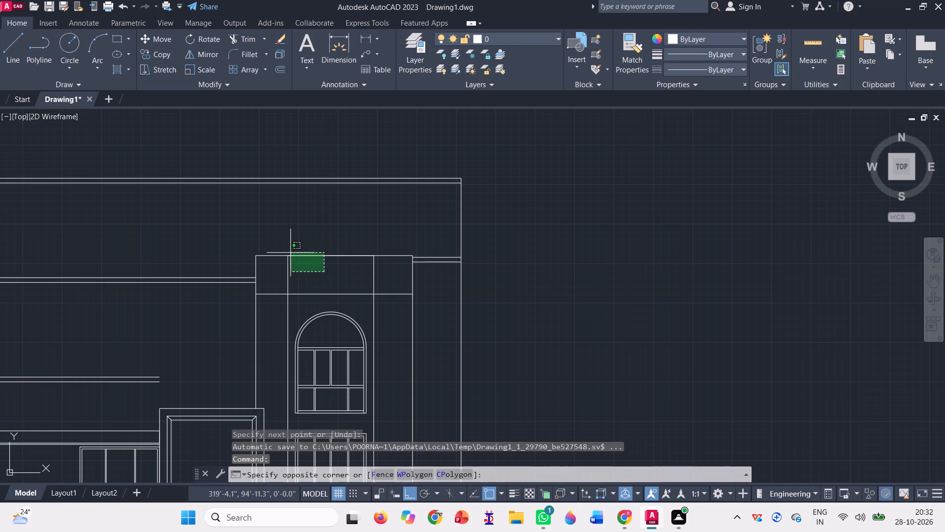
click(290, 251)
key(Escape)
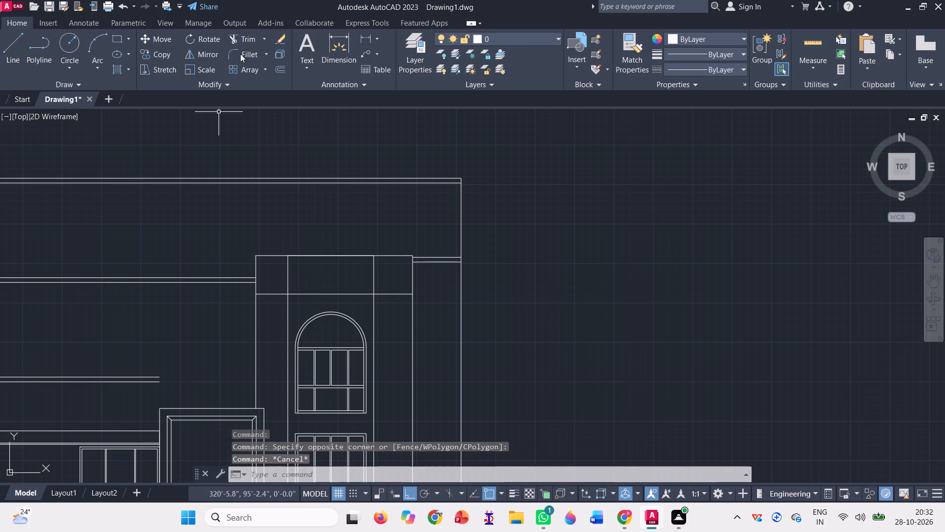
Trim away all three segments of the tower's old top edge above the new horizontal line.
click(239, 41)
click(279, 259)
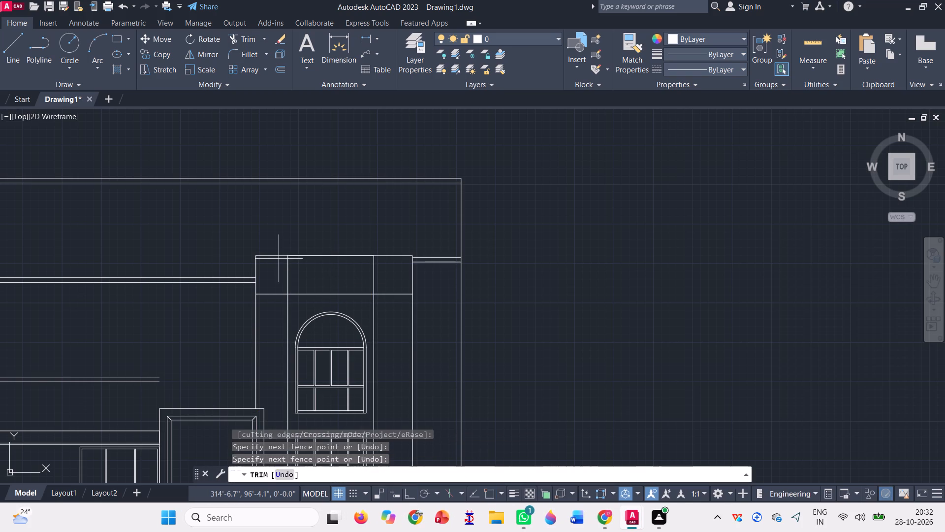
click(279, 245)
click(320, 260)
click(322, 243)
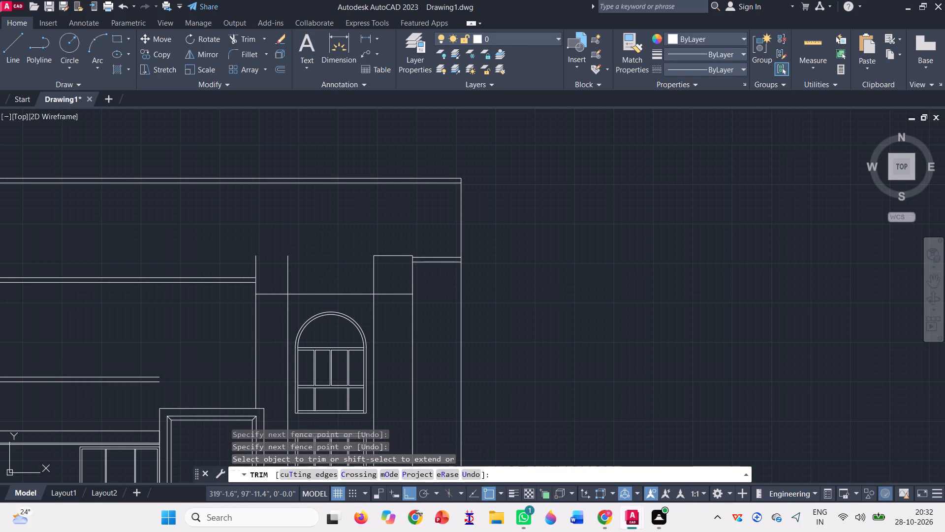
click(398, 266)
click(394, 244)
scroll(279, 249, down, 2)
key(Escape)
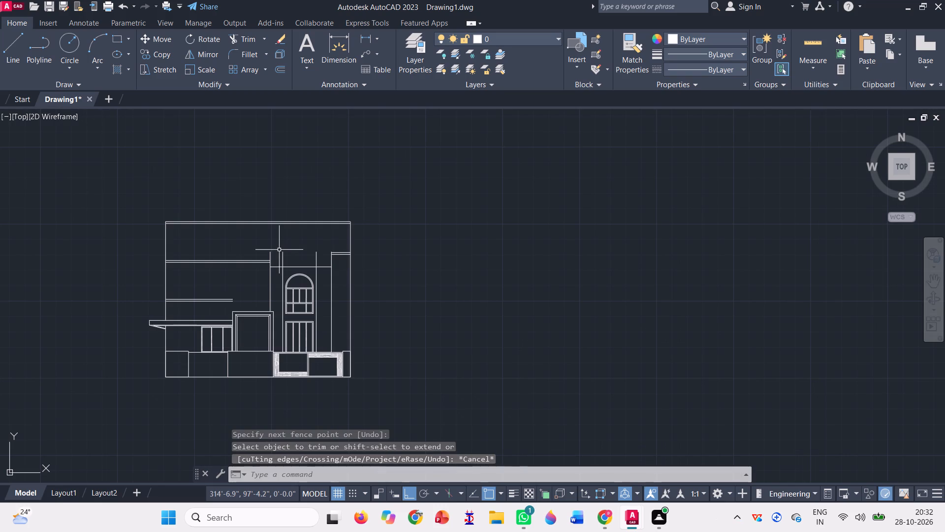
Move the tower's new horizontal line slightly upward, to just below the adjoining slab lines.
scroll(282, 265, up, 2)
click(274, 272)
click(266, 266)
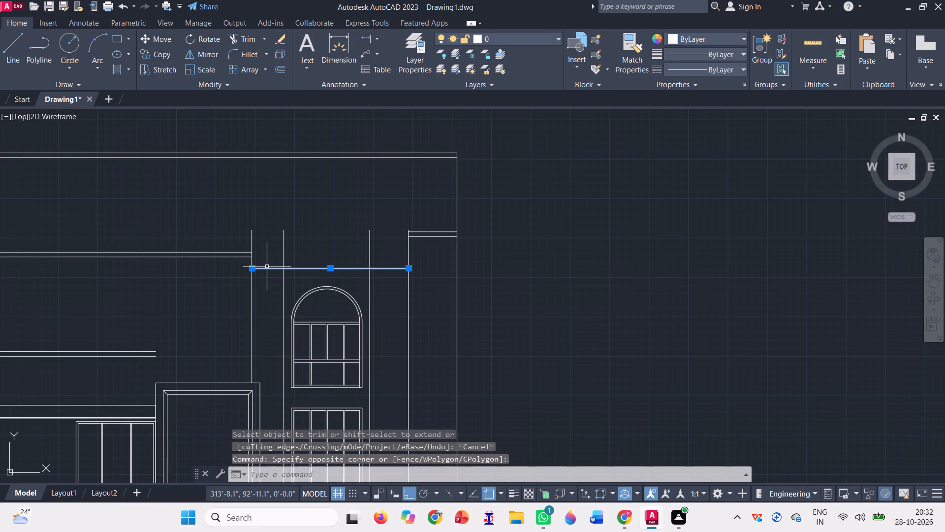
text(m)
key(space)
scroll(265, 265, up, 3)
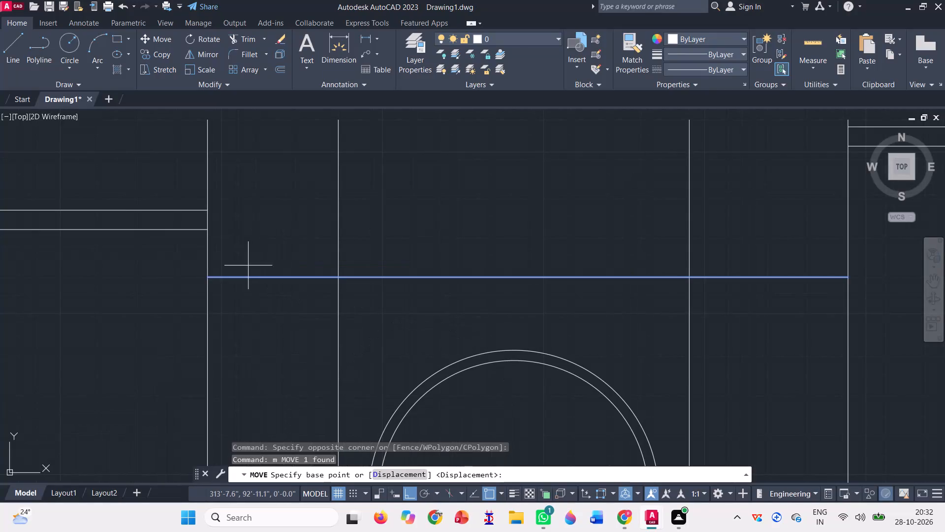
click(208, 275)
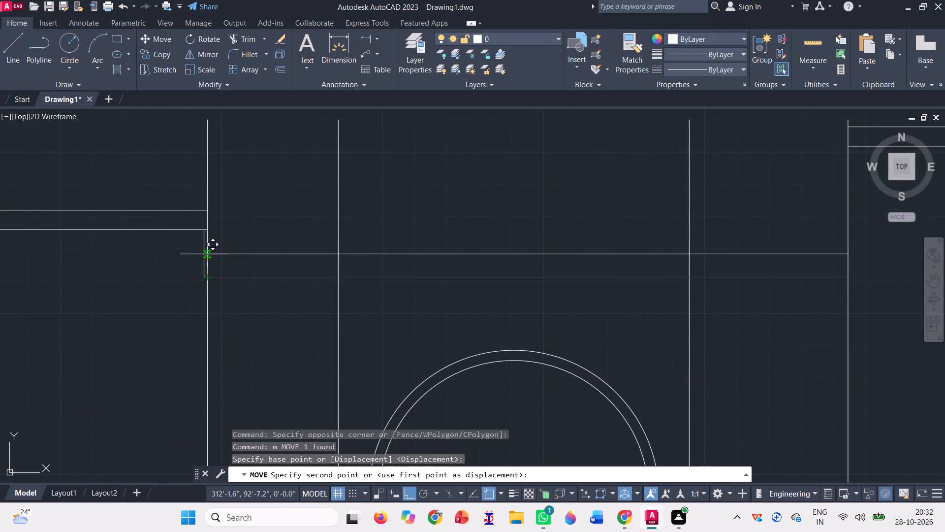
click(206, 244)
Draw a thin rectangular band on top of the tower's horizontal line, spanning between the two inner vertical lines.
scroll(189, 264, down, 4)
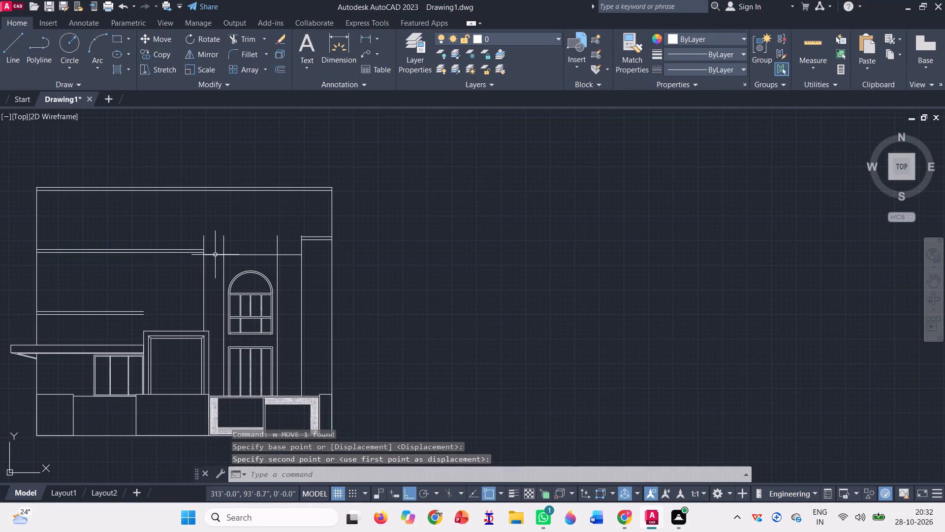
scroll(231, 238, up, 1)
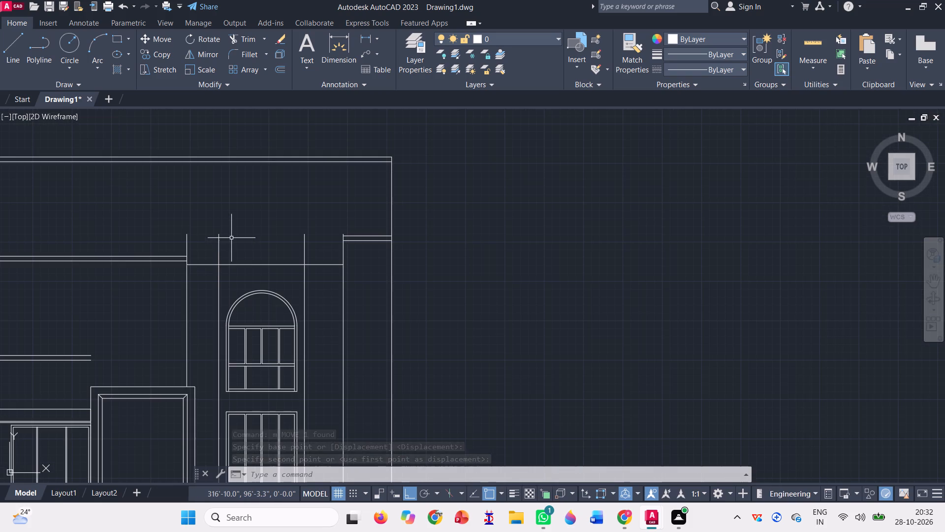
click(115, 36)
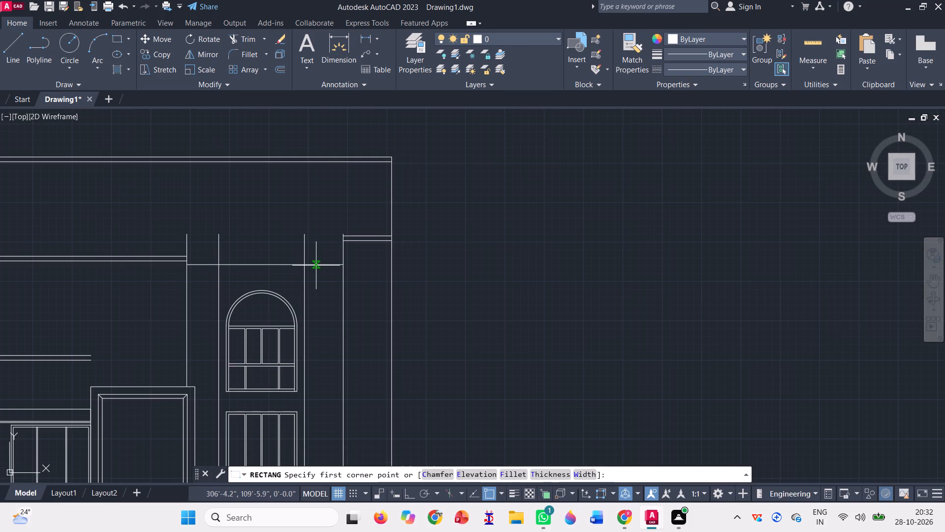
scroll(316, 266, up, 1)
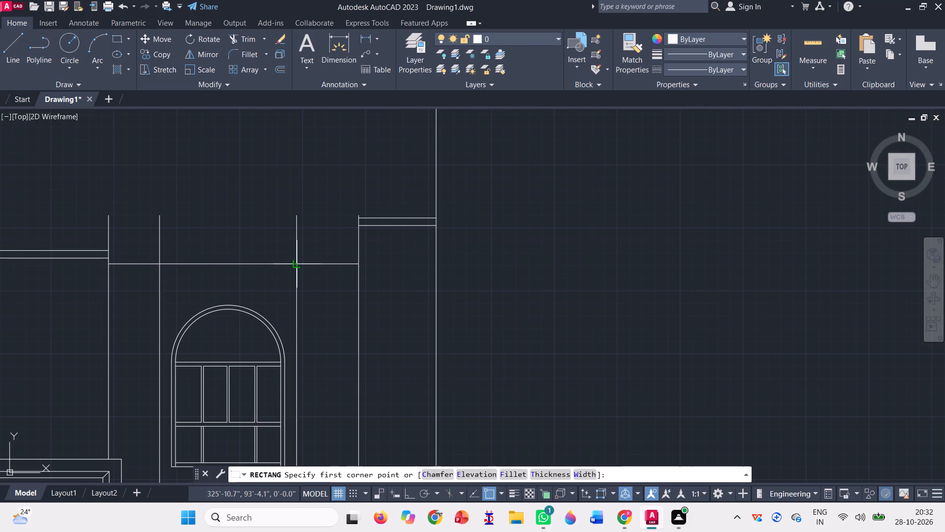
click(299, 267)
scroll(144, 254, up, 2)
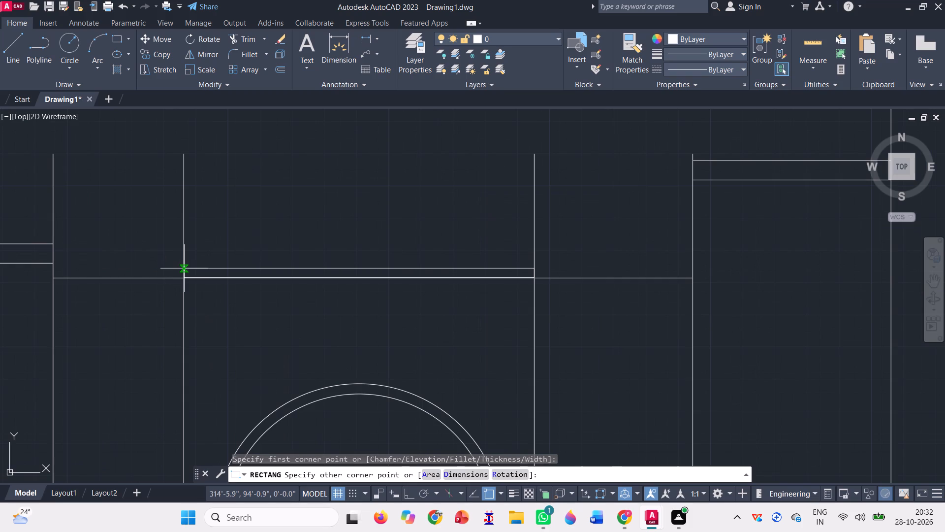
click(184, 267)
Trim the tower's two inner vertical lines where they project above the thin rectangular band.
scroll(180, 285, down, 3)
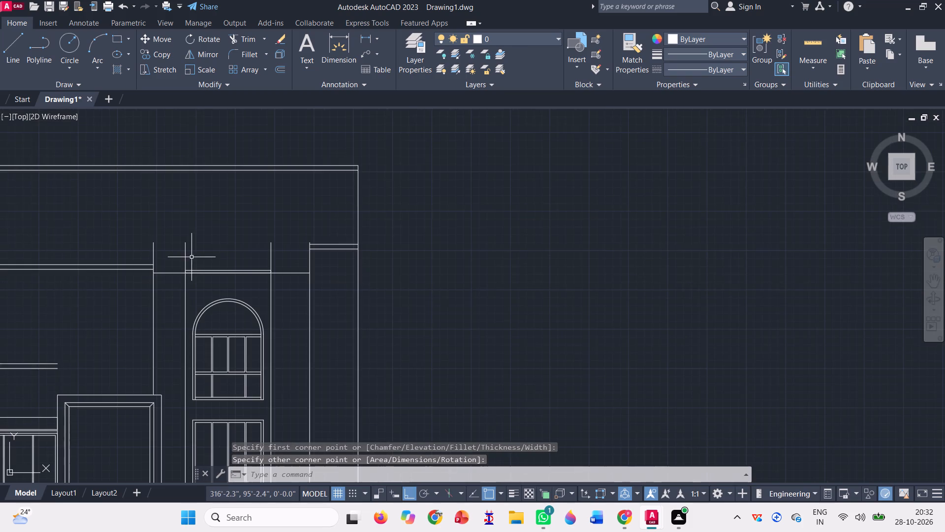
click(235, 40)
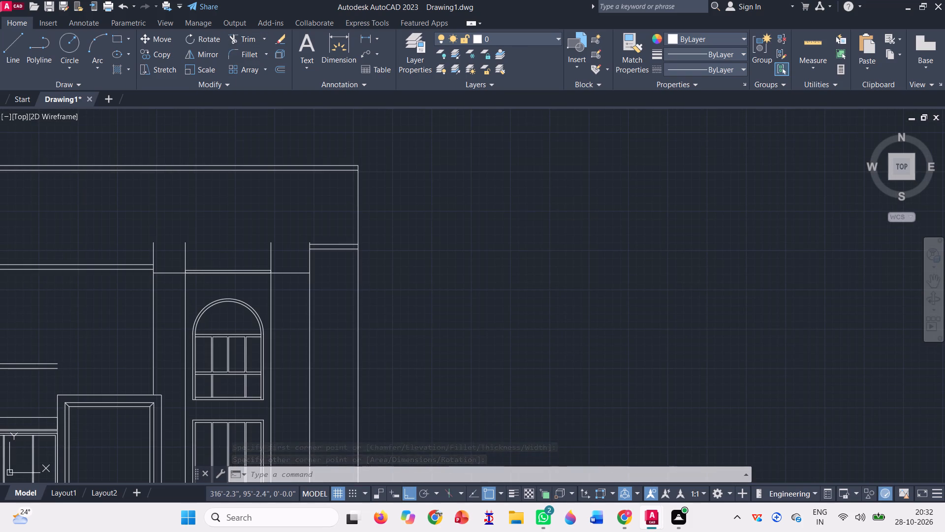
click(174, 259)
click(293, 258)
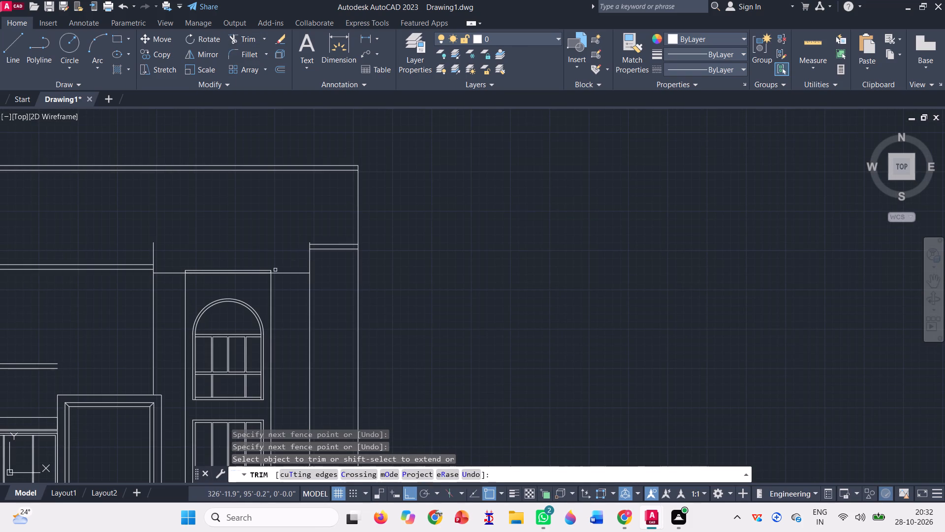
scroll(264, 285, up, 3)
scroll(304, 240, down, 2)
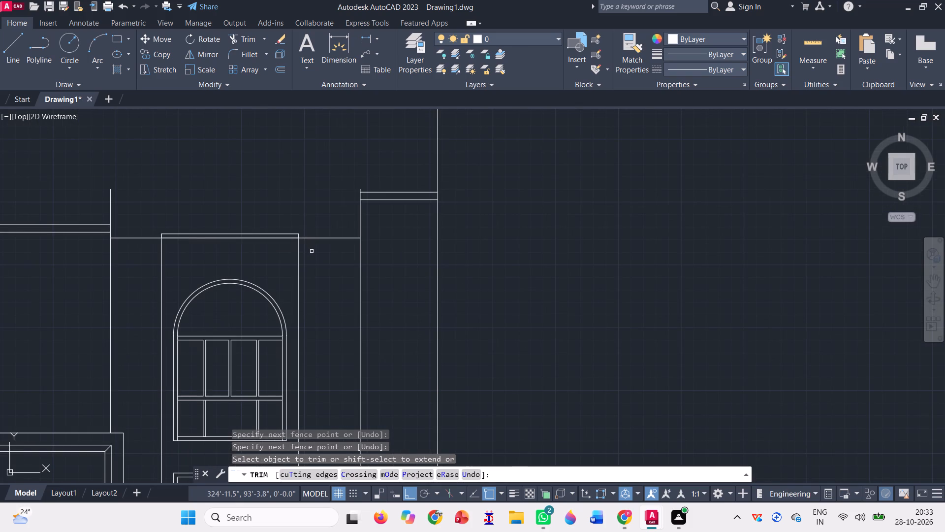
click(312, 251)
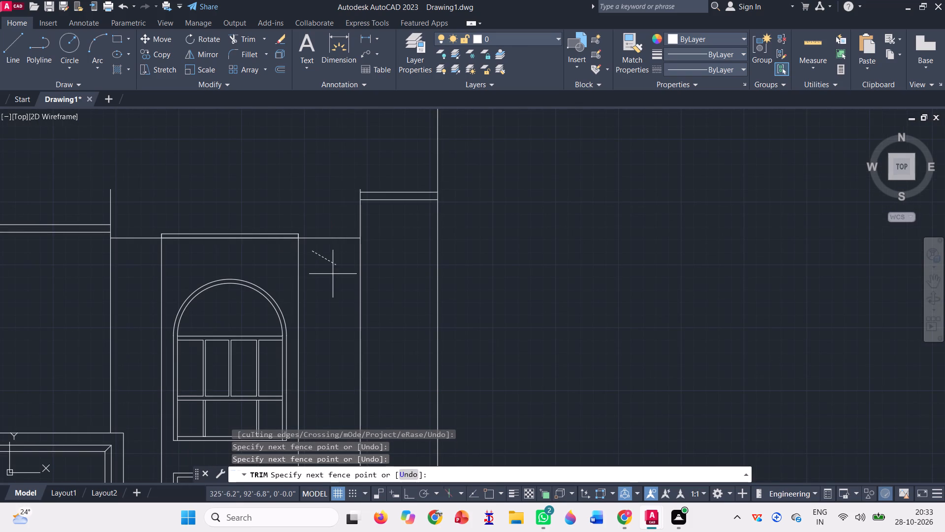
click(333, 276)
scroll(333, 276, down, 1)
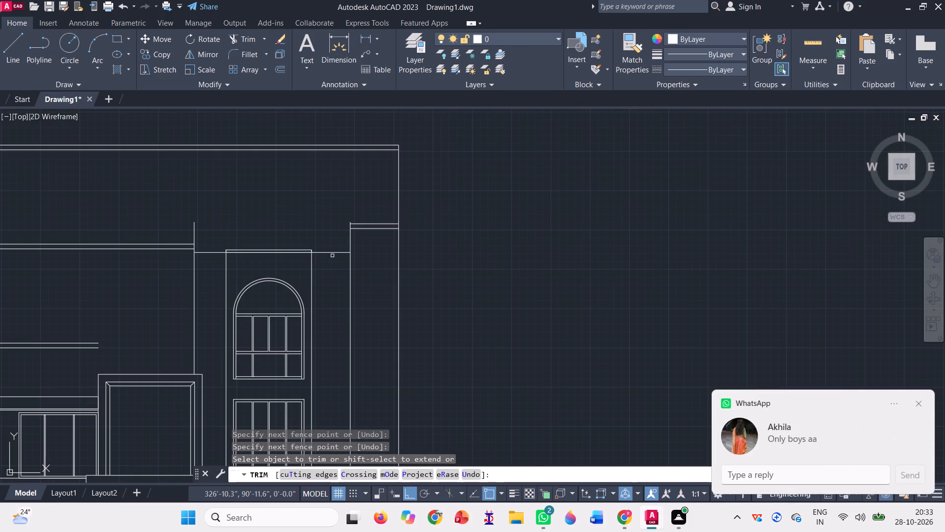
key(Escape)
Move the tower's horizontal line up from the thin band's bottom edge to its top edge.
scroll(229, 246, up, 2)
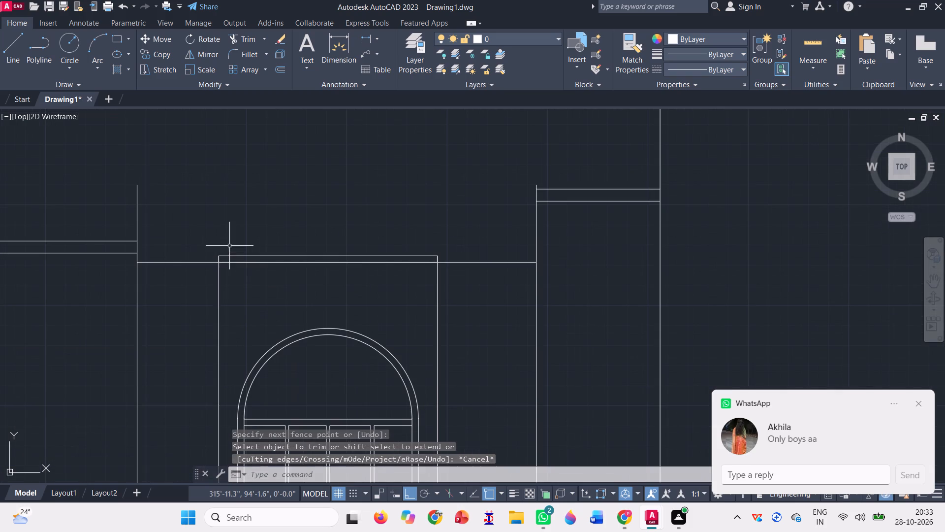
click(173, 272)
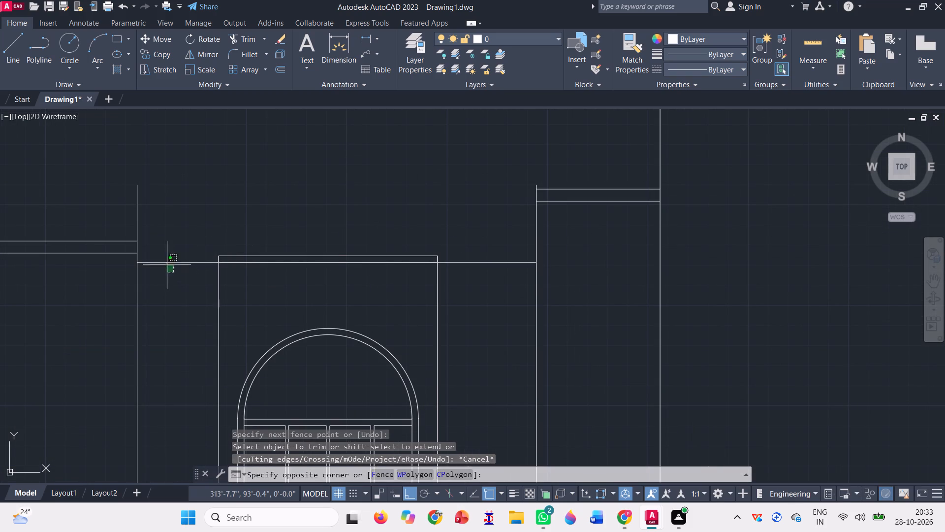
click(157, 258)
key(m)
key(space)
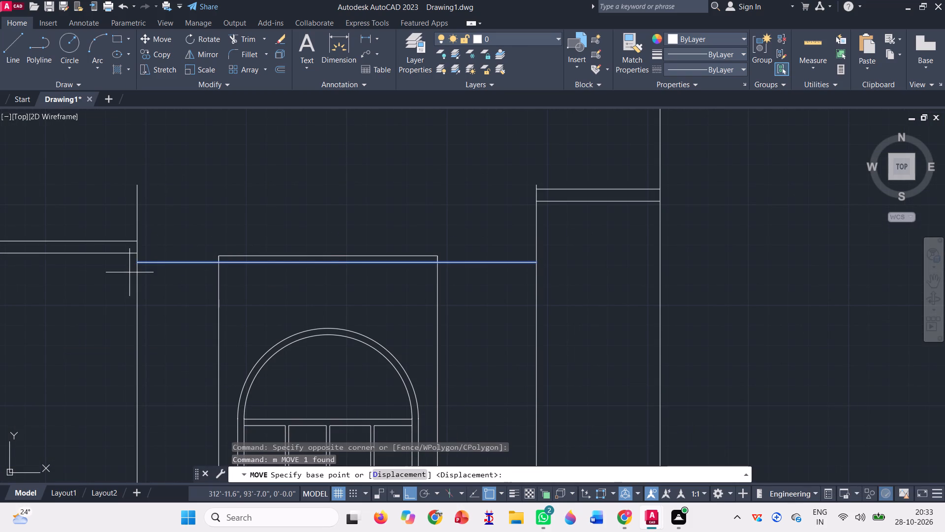
scroll(222, 263, up, 2)
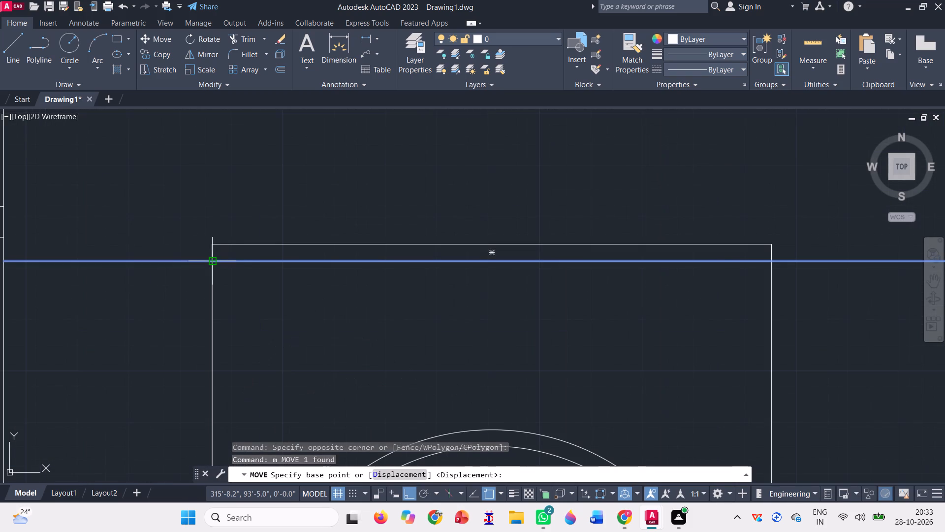
click(214, 263)
click(216, 245)
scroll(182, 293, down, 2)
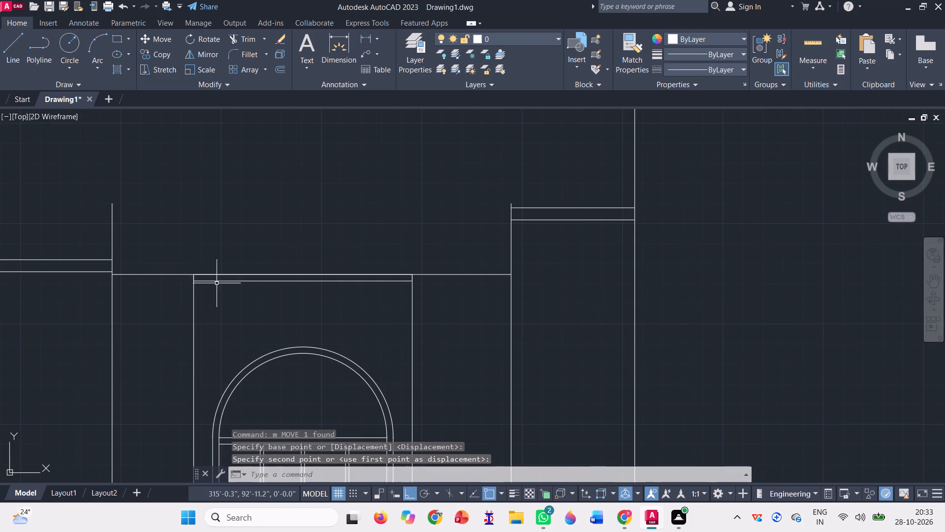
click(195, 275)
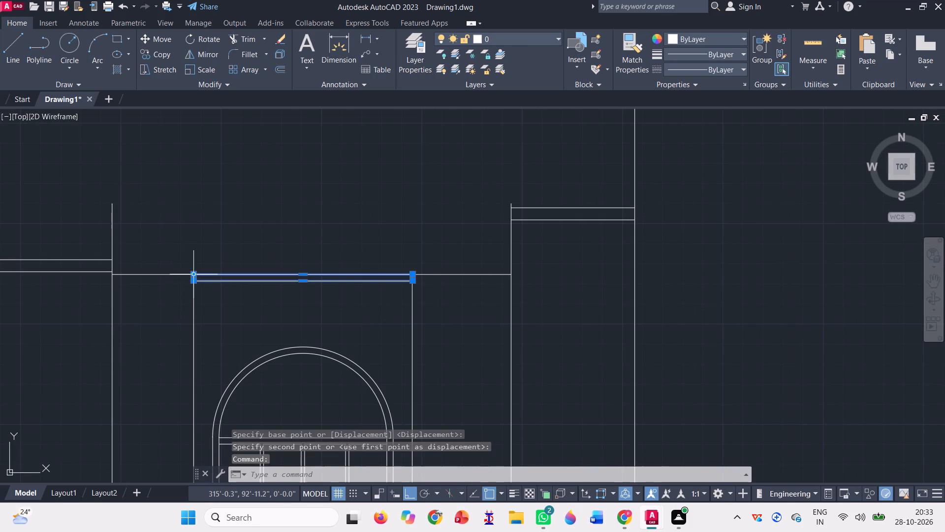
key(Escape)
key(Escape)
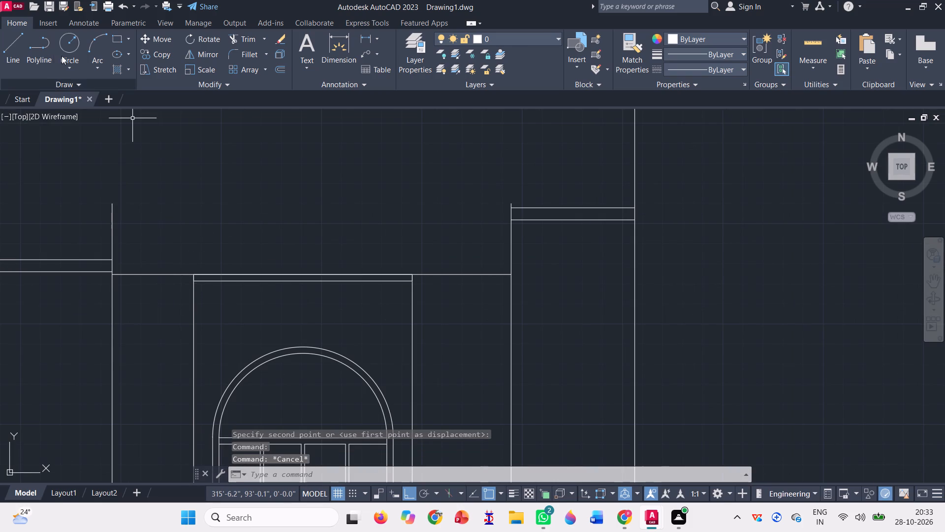
Draw a thin rectangular cap on top of the tower's thin band, slightly overhanging it at both ends.
click(115, 41)
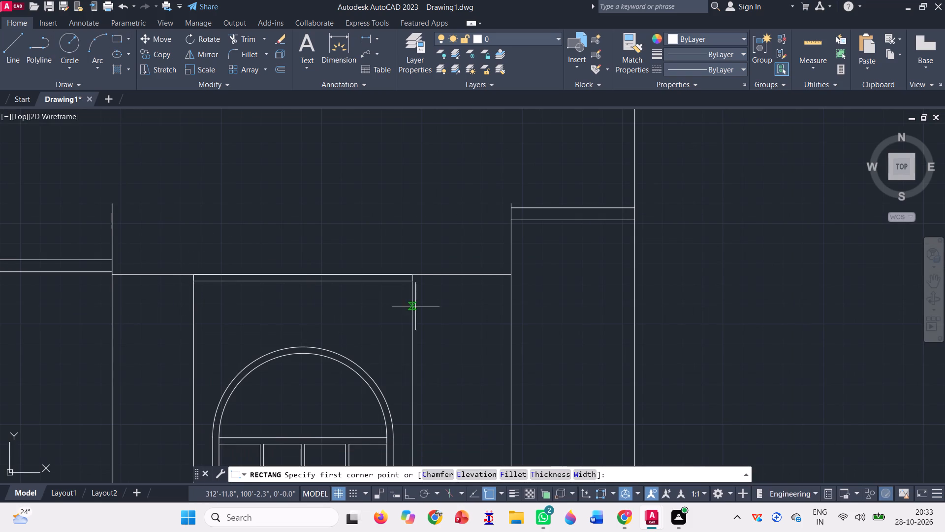
scroll(428, 282, up, 4)
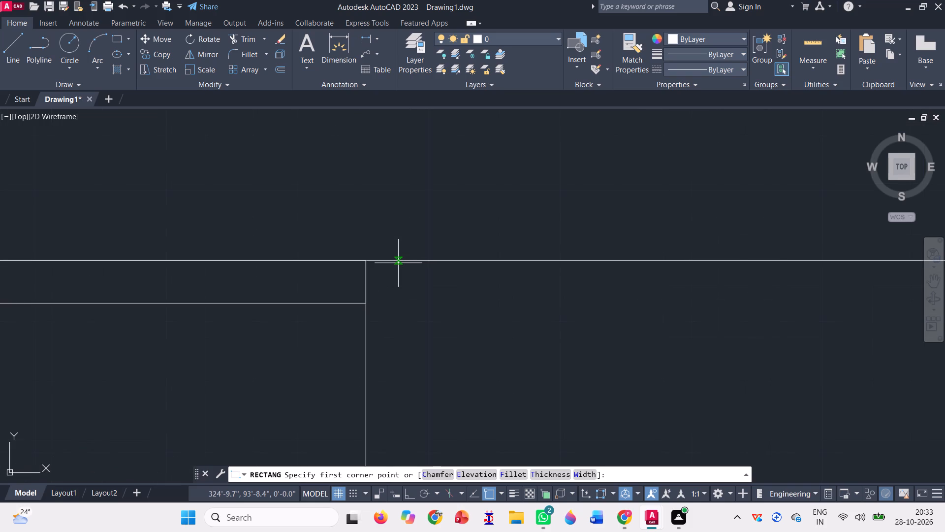
click(392, 259)
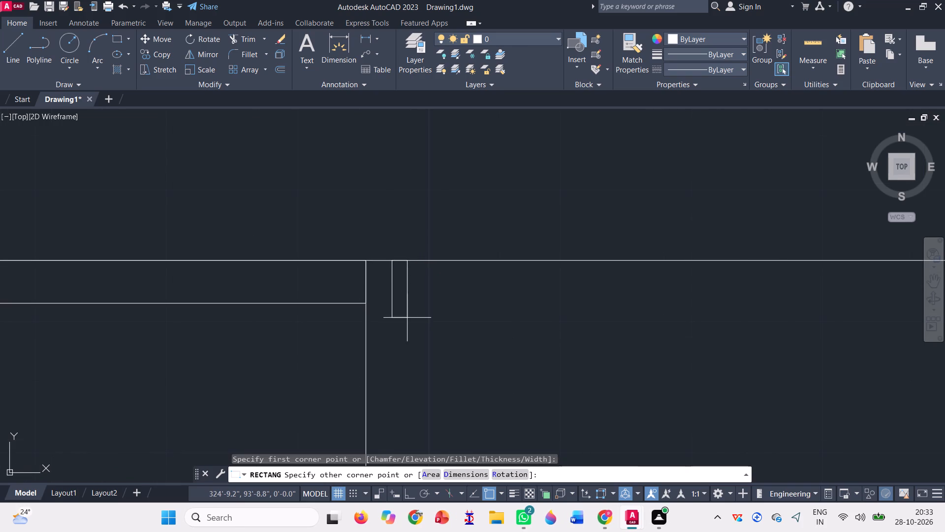
scroll(407, 318, down, 3)
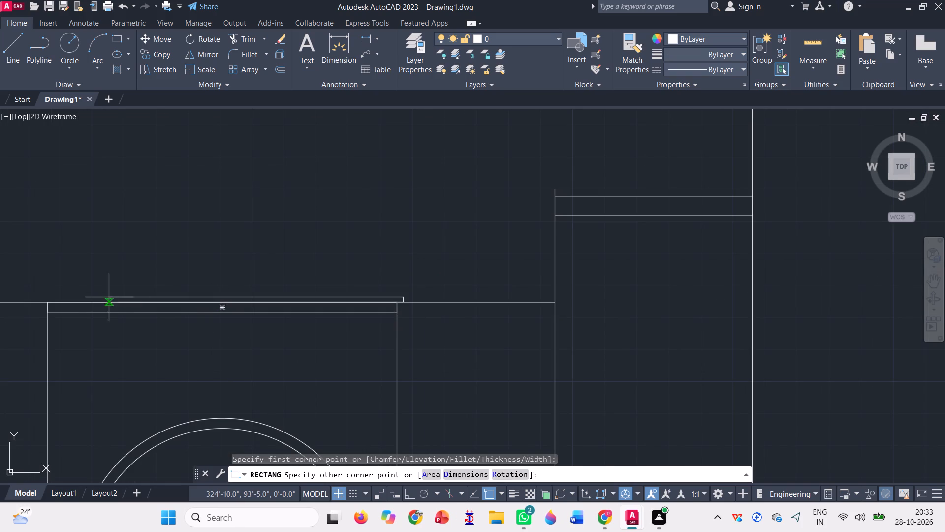
scroll(42, 296, up, 1)
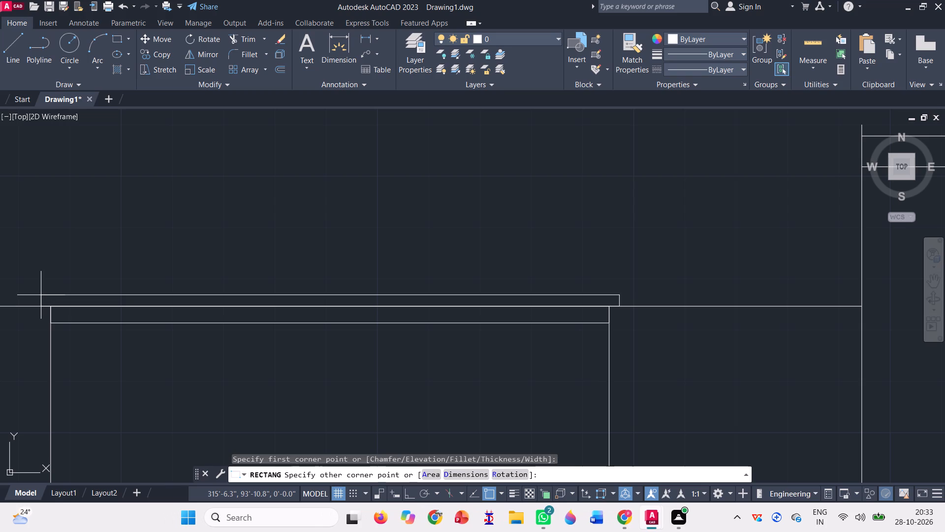
click(41, 295)
scroll(155, 267, down, 2)
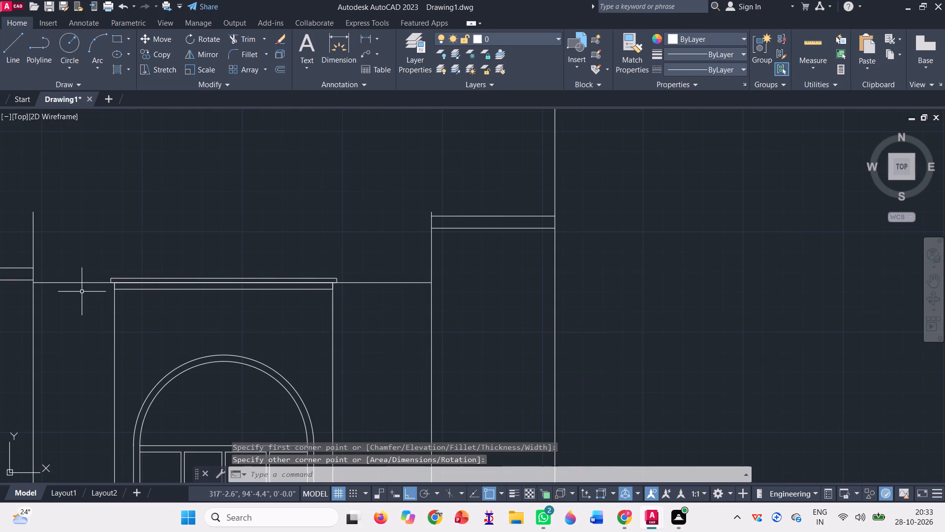
Move the tower's horizontal line down from the thin band's top edge to its bottom edge.
click(80, 290)
click(74, 277)
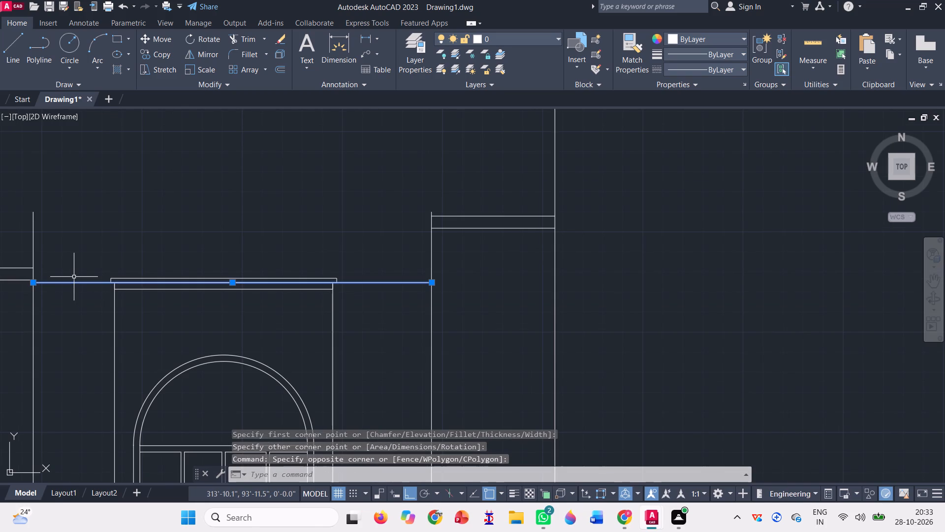
text(m)
key(space)
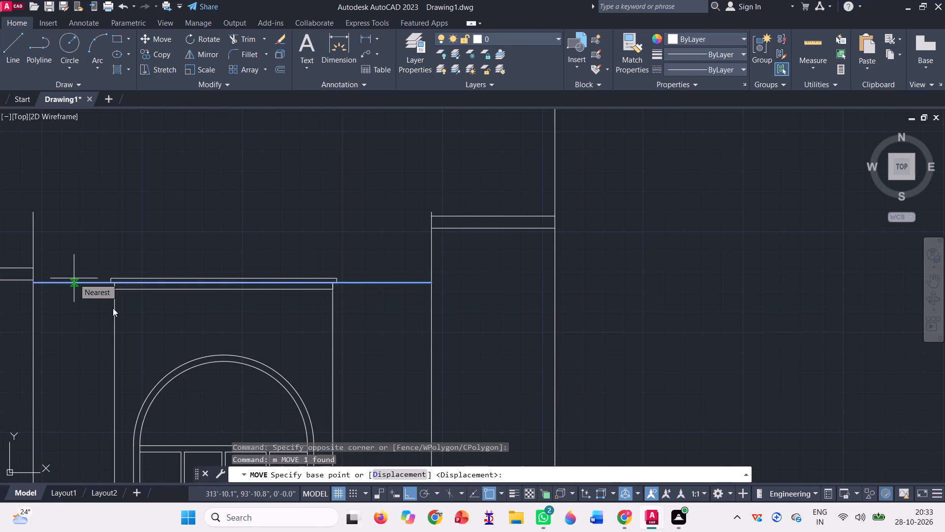
scroll(109, 291, up, 3)
click(126, 258)
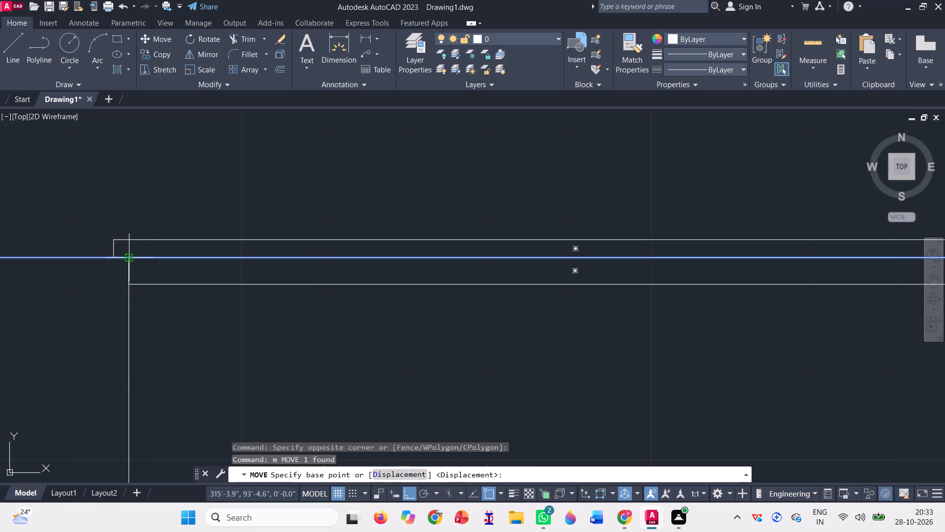
click(126, 283)
scroll(126, 284, down, 4)
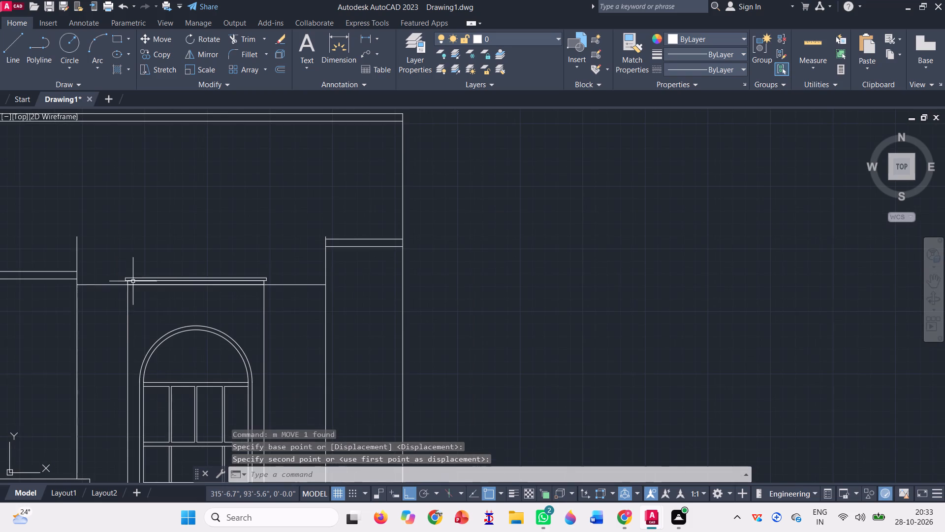
Draw a rectangular band between the horizontal line and the cap's underside, slightly wider than the existing thin band but narrower than the cap.
scroll(132, 288, up, 2)
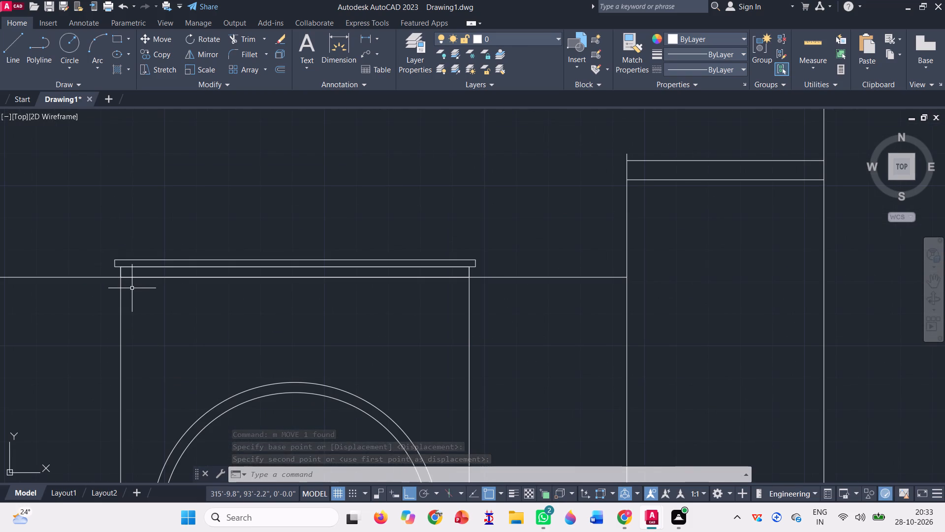
scroll(121, 286, down, 1)
scroll(120, 279, up, 1)
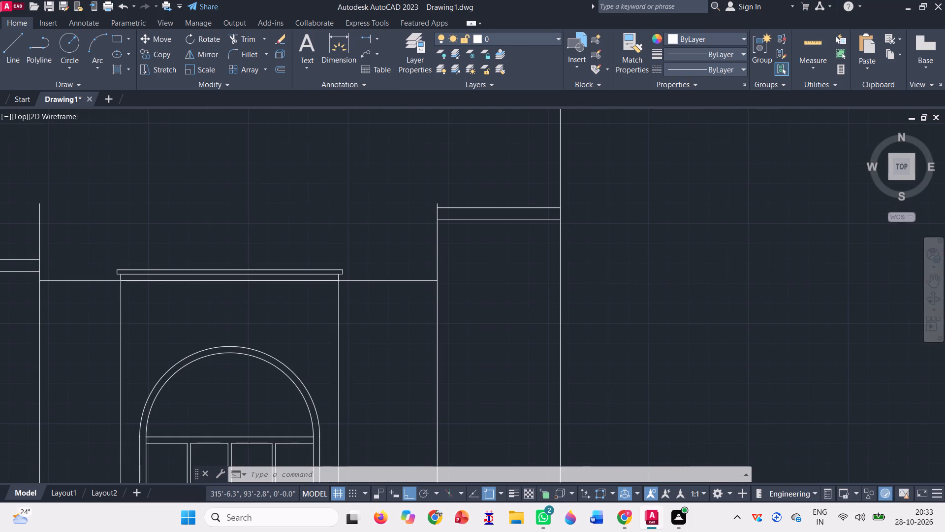
scroll(121, 279, up, 1)
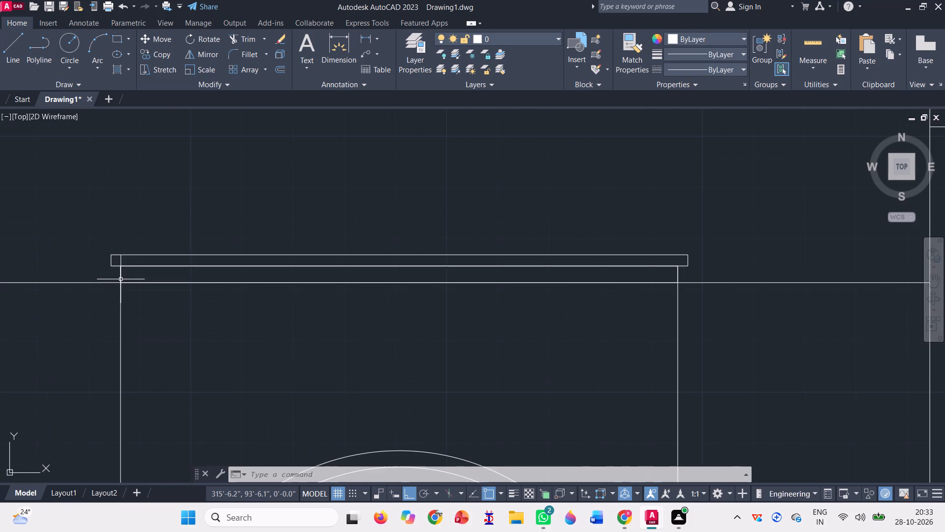
click(119, 38)
scroll(107, 286, up, 3)
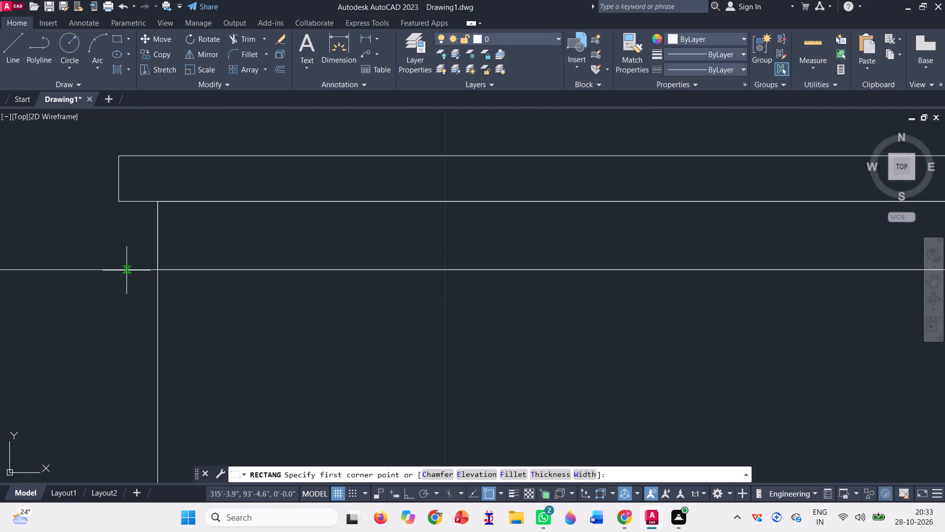
click(135, 271)
scroll(69, 266, down, 3)
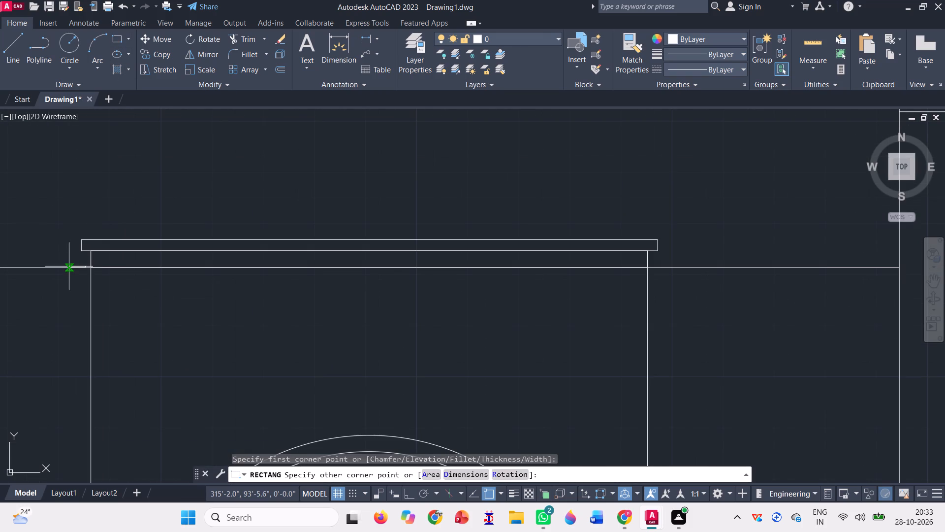
scroll(650, 253, up, 2)
click(656, 247)
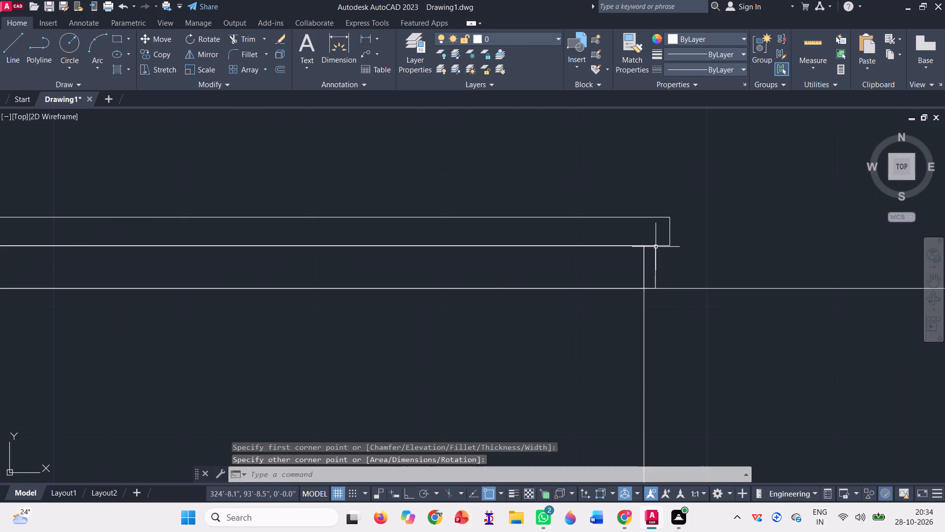
scroll(460, 279, down, 4)
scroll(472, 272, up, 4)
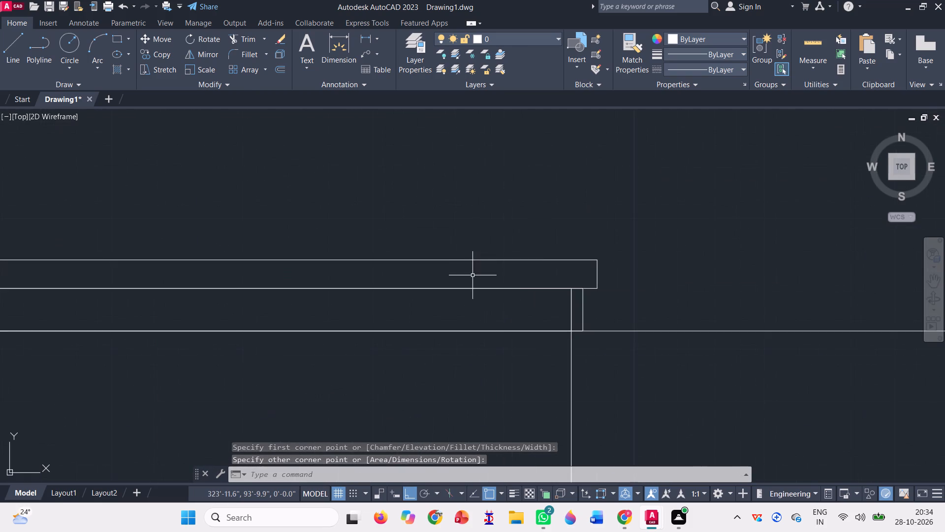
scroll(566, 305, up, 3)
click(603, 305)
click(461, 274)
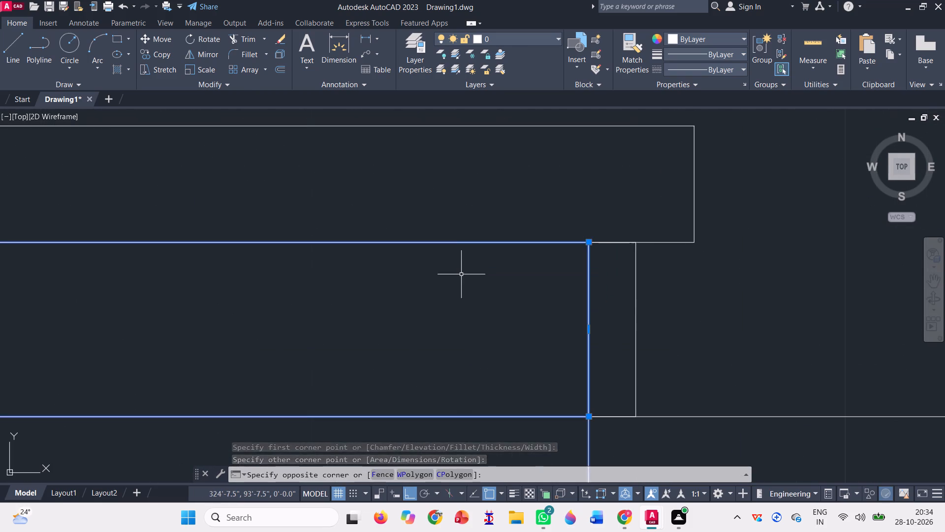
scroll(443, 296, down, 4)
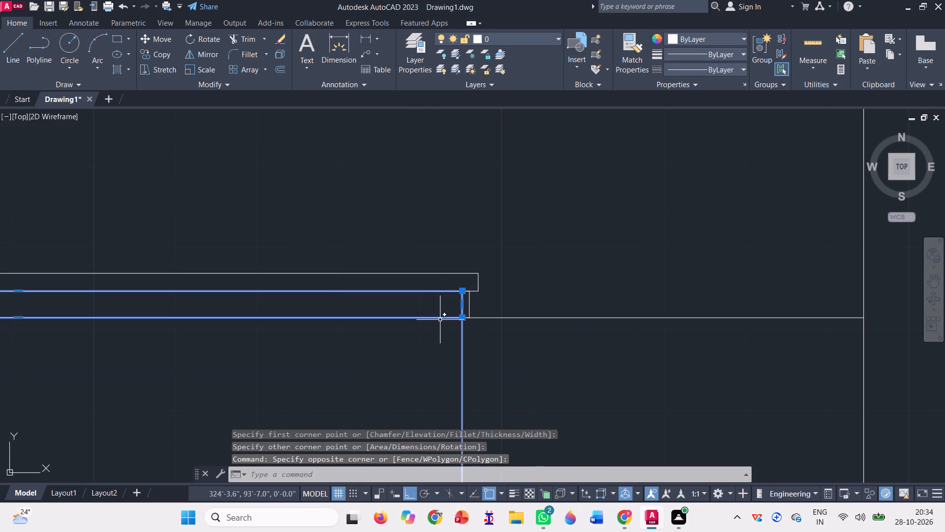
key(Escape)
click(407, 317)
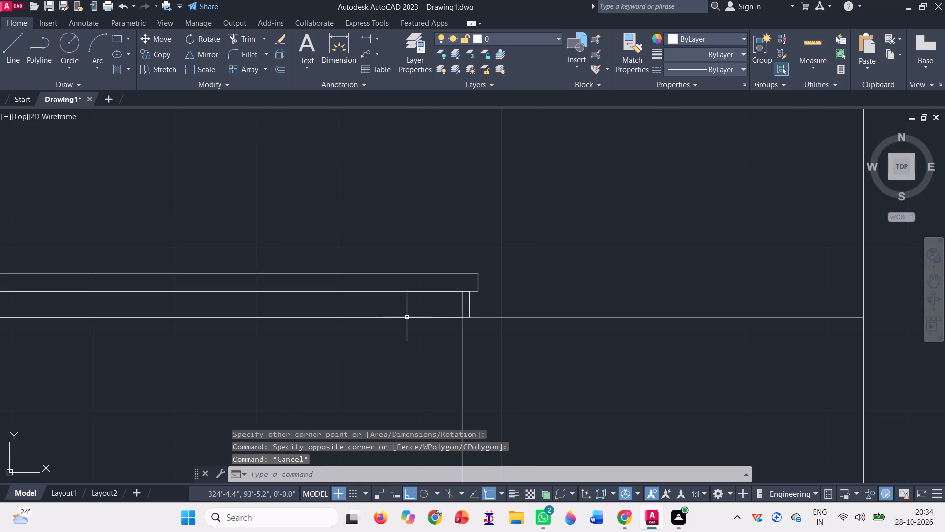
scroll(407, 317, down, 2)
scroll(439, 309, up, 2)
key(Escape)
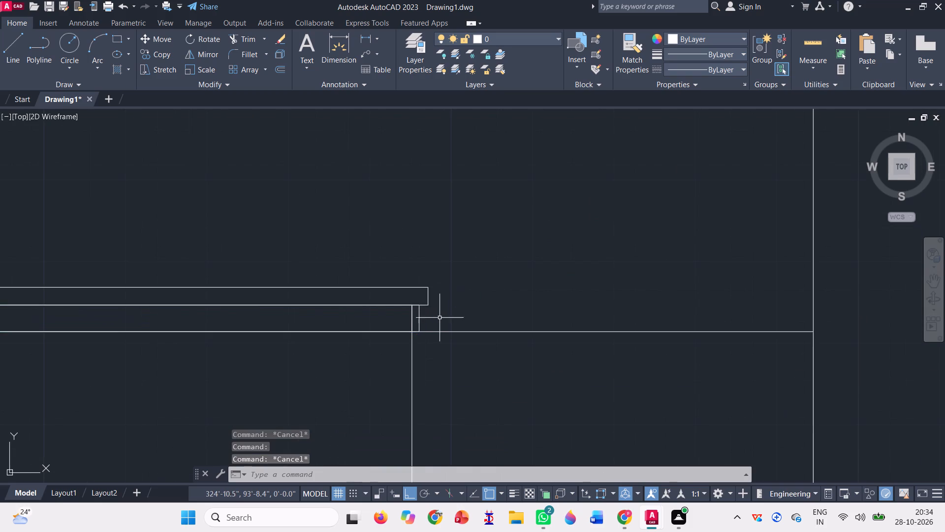
Delete the tower's horizontal line running along the bottom edge of the bands.
scroll(425, 318, up, 1)
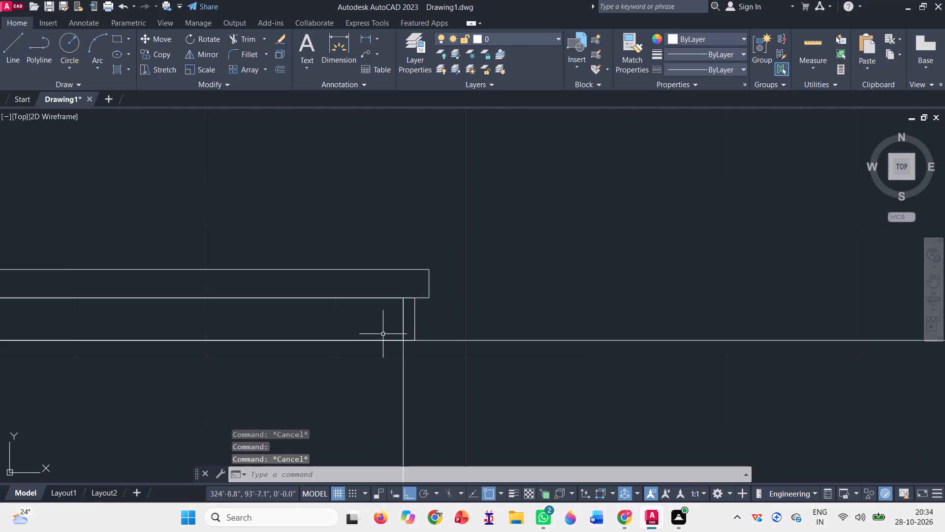
click(522, 366)
click(479, 303)
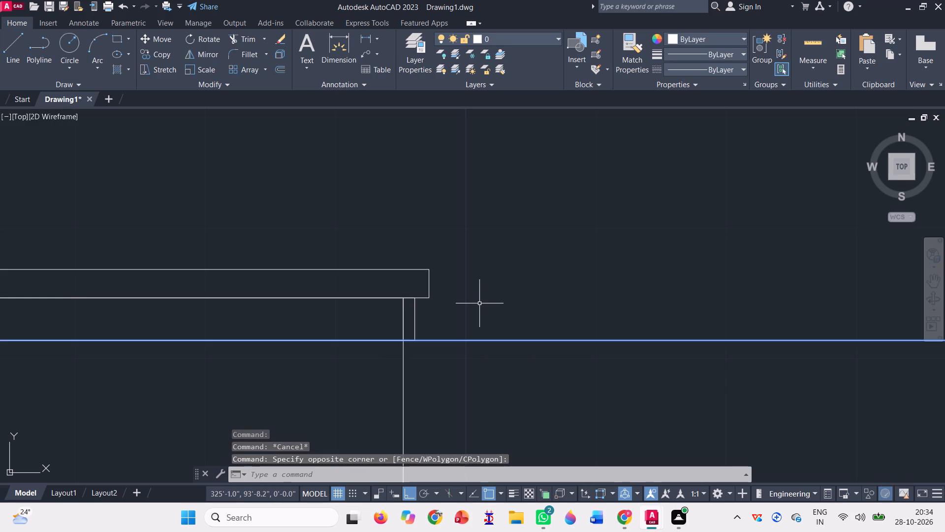
key(Delete)
key(Delete)
scroll(479, 303, down, 3)
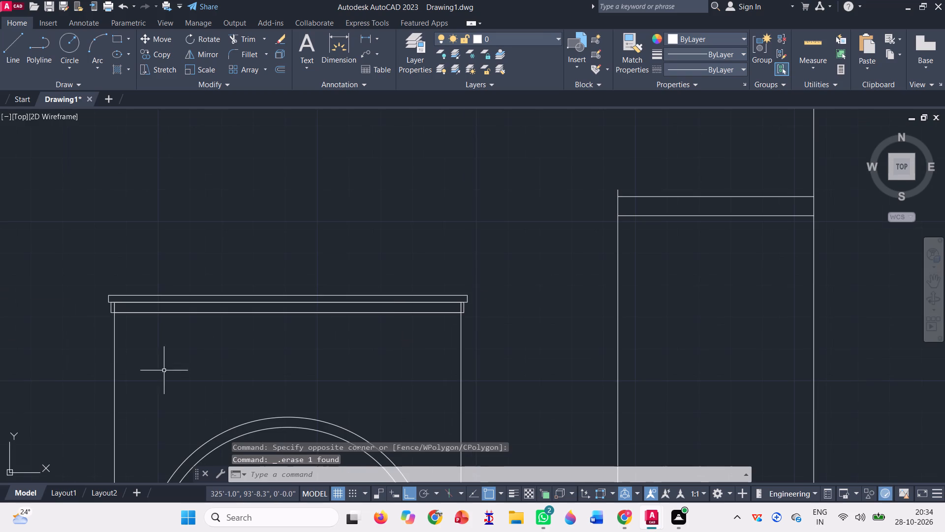
Delete the original narrower band rectangle lying inside the wider band under the cap.
scroll(116, 314, up, 3)
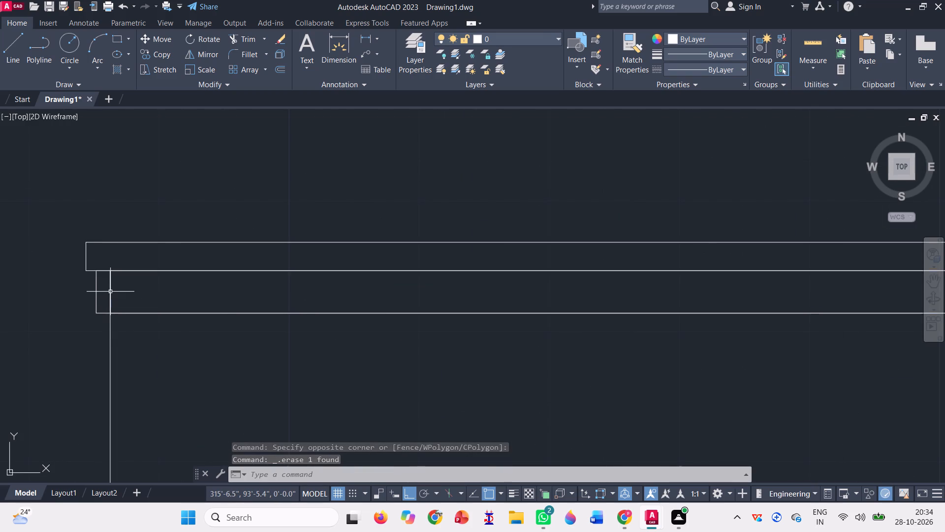
click(110, 292)
scroll(110, 291, down, 2)
scroll(156, 323, down, 2)
scroll(131, 233, down, 2)
key(Delete)
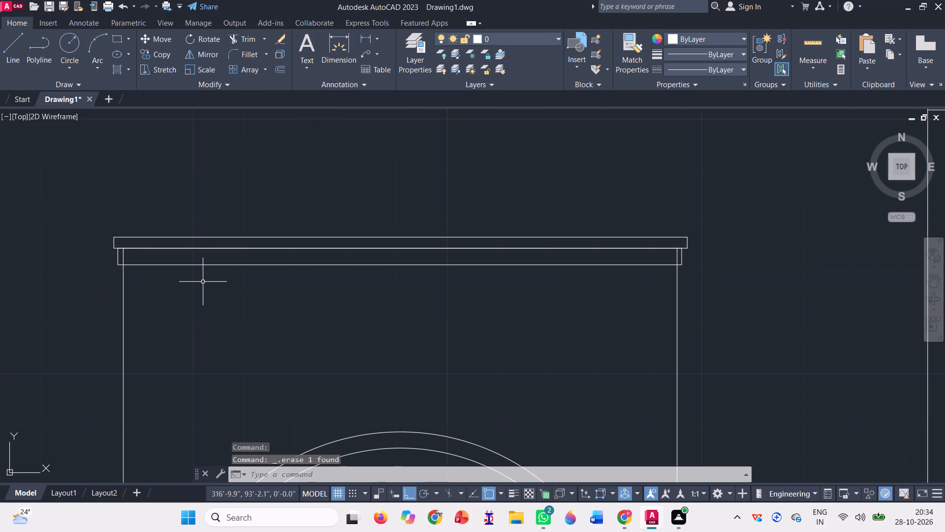
Trim the tower's two inner vertical lines where they cross the wider band beneath the cap.
click(244, 36)
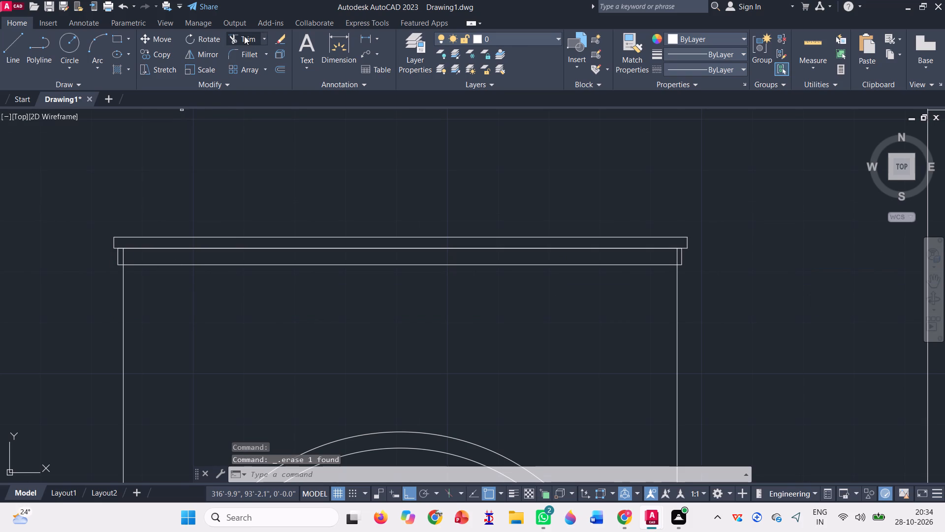
scroll(115, 256, up, 2)
click(135, 257)
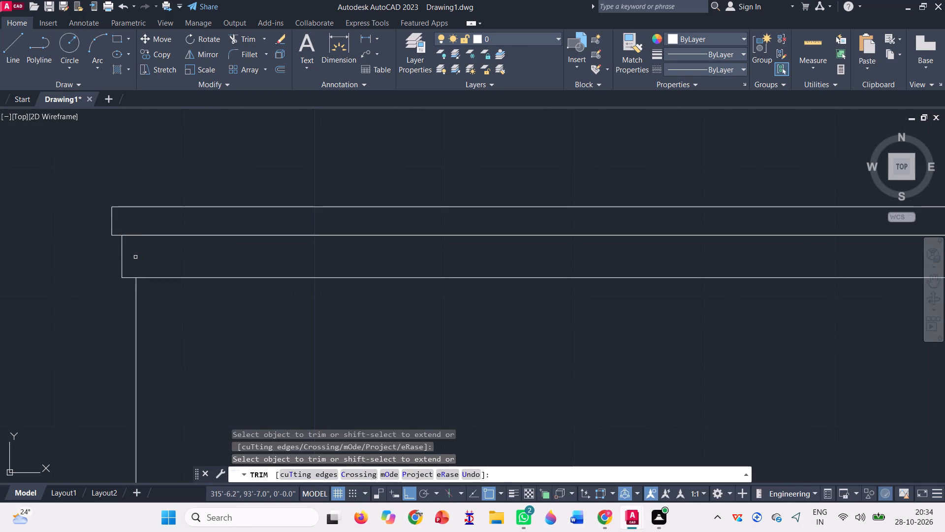
scroll(107, 251, down, 2)
scroll(670, 252, up, 2)
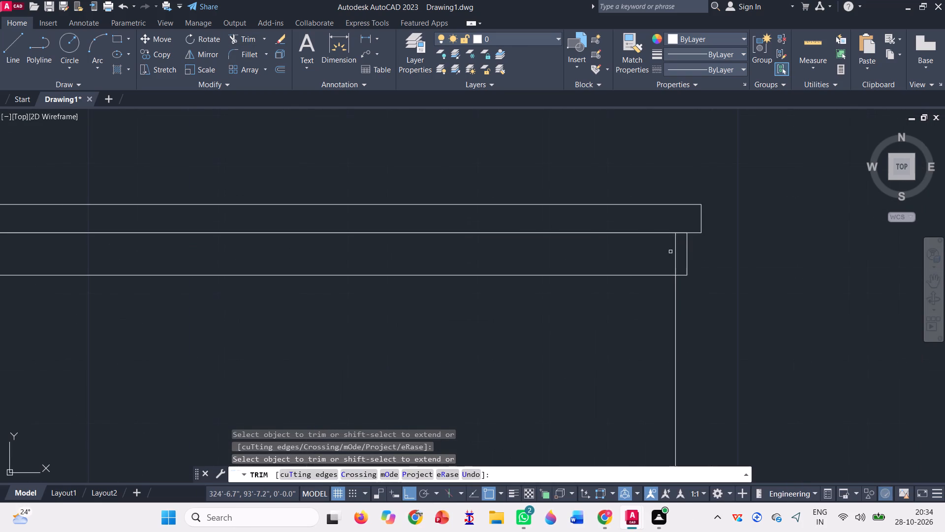
click(679, 257)
click(662, 254)
scroll(343, 293, down, 2)
scroll(281, 288, down, 1)
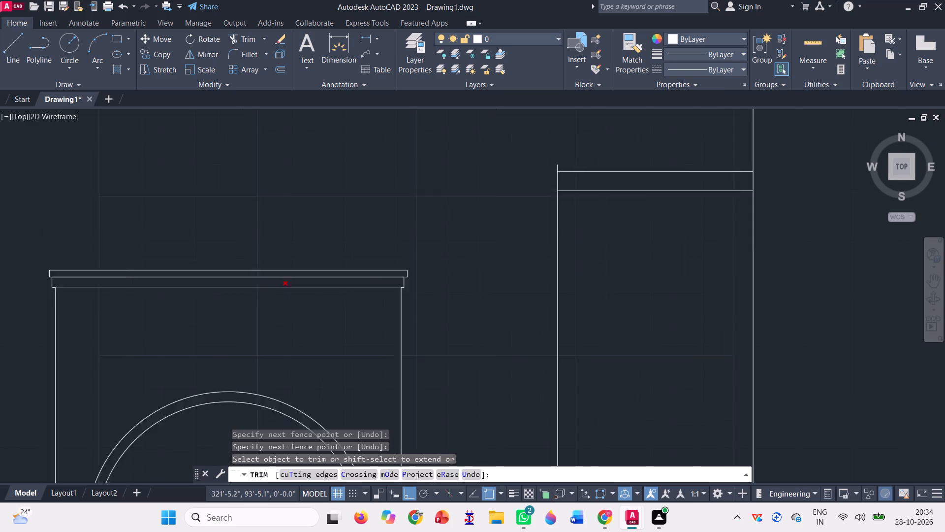
scroll(281, 288, down, 1)
key(Escape)
scroll(335, 237, down, 1)
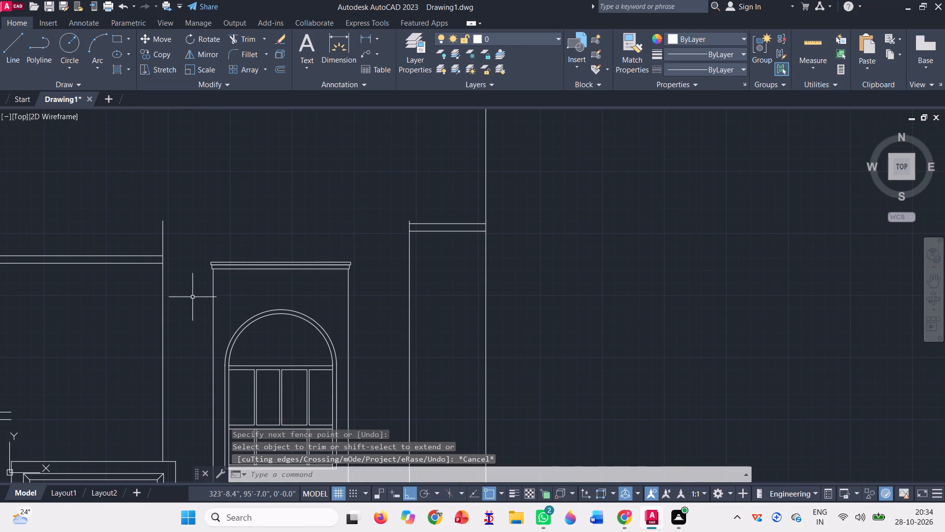
Draw a thin rectangular band from the right end of the tower's lower cornice band across to the neighbouring vertical wall line.
scroll(354, 276, up, 2)
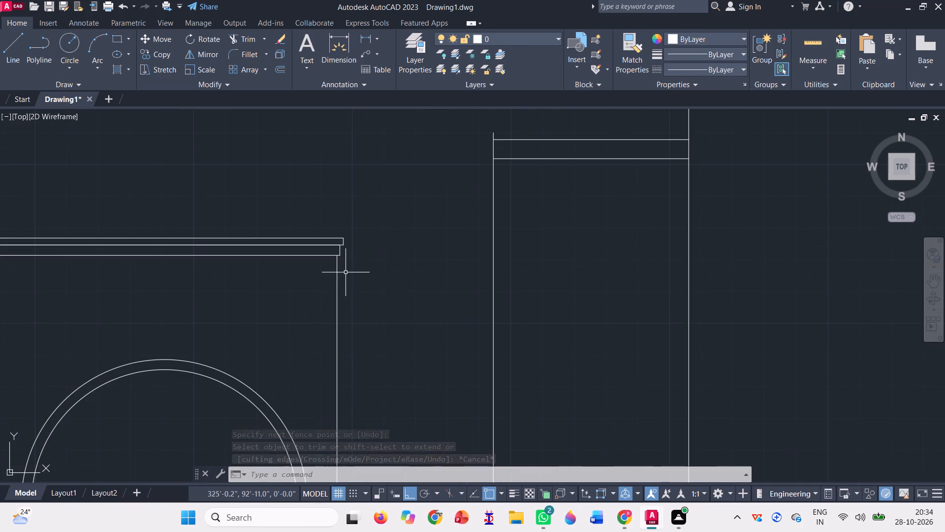
scroll(346, 272, up, 1)
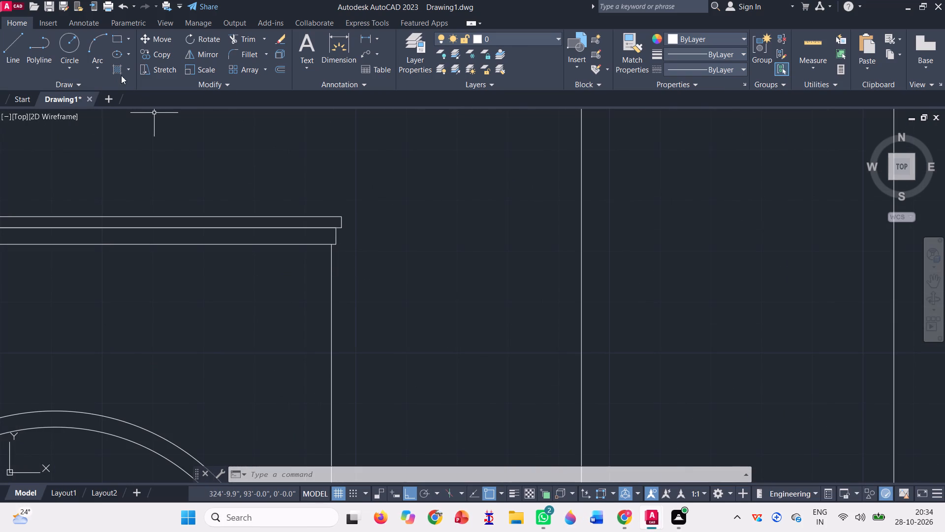
click(117, 39)
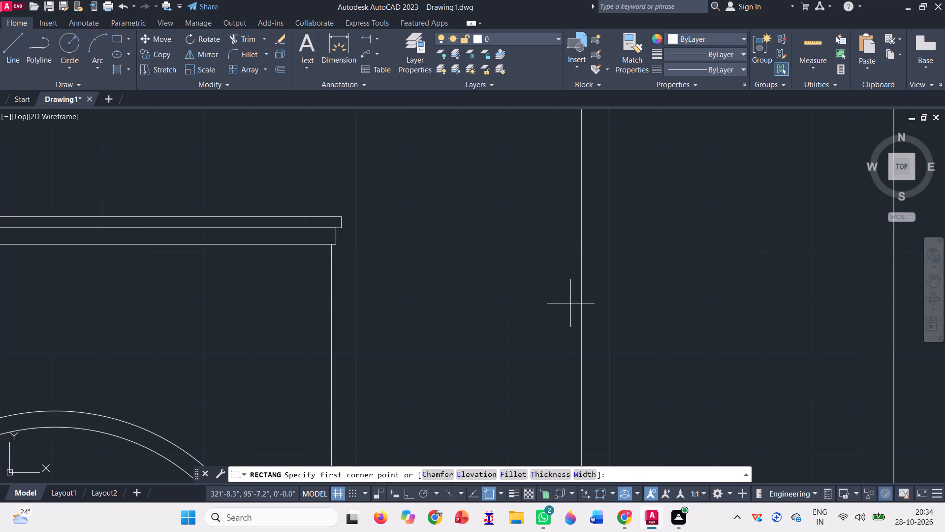
scroll(570, 303, up, 1)
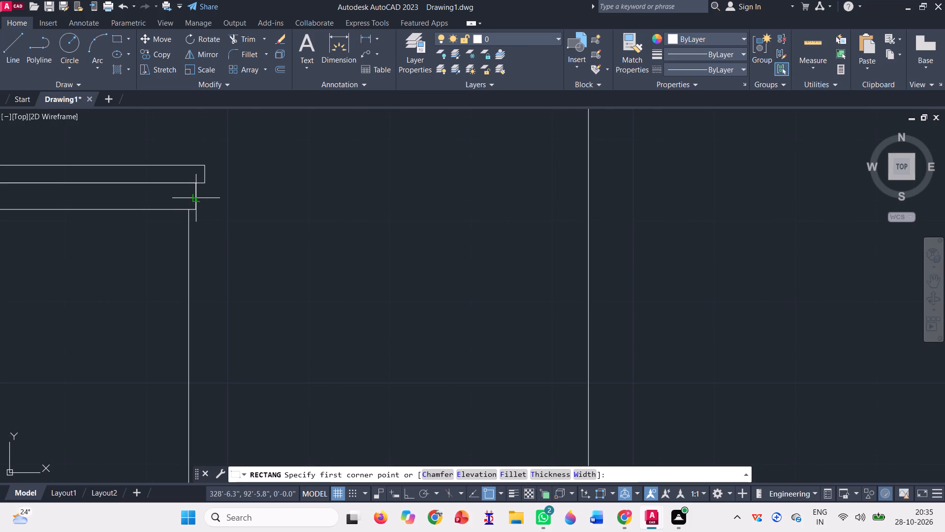
click(195, 201)
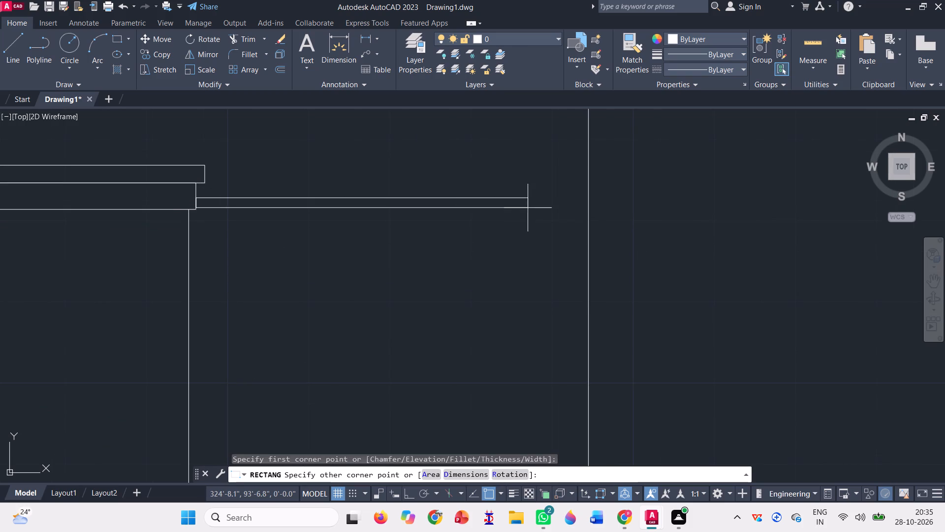
click(587, 212)
Trim the short left edge of the new band where it hangs below the tower's lower cornice band.
scroll(196, 232, up, 2)
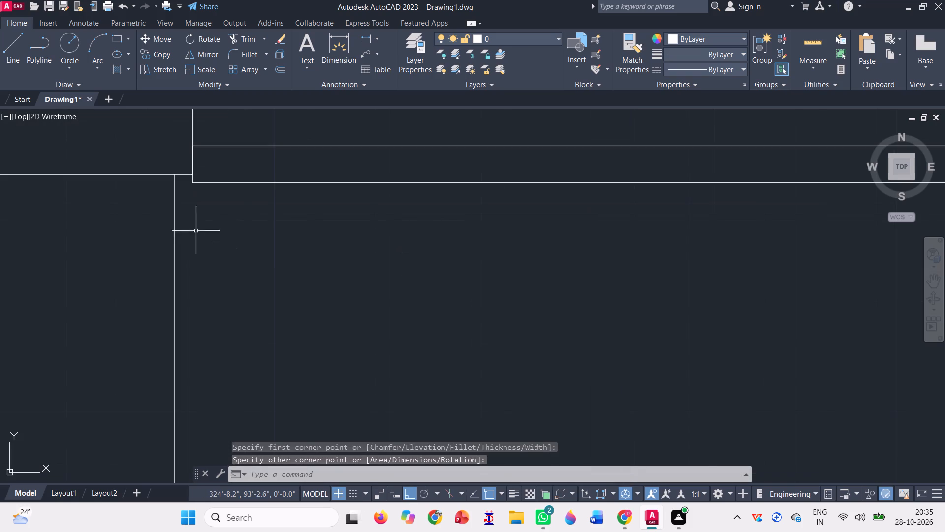
click(237, 39)
scroll(196, 178, up, 2)
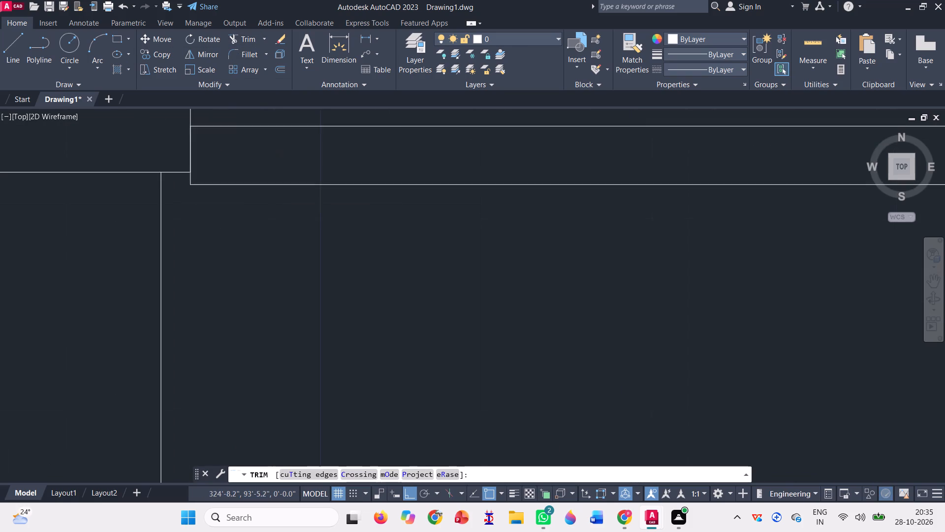
click(189, 176)
click(175, 182)
scroll(200, 227, down, 2)
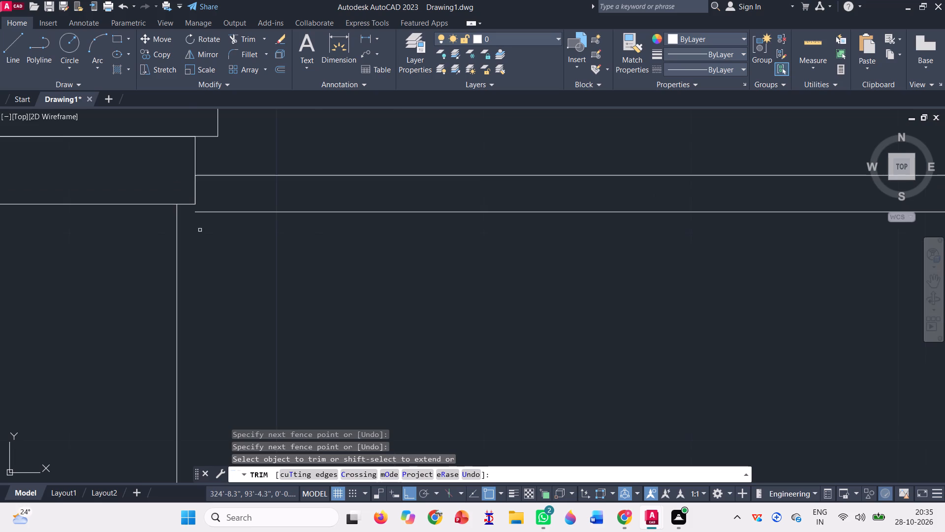
key(Escape)
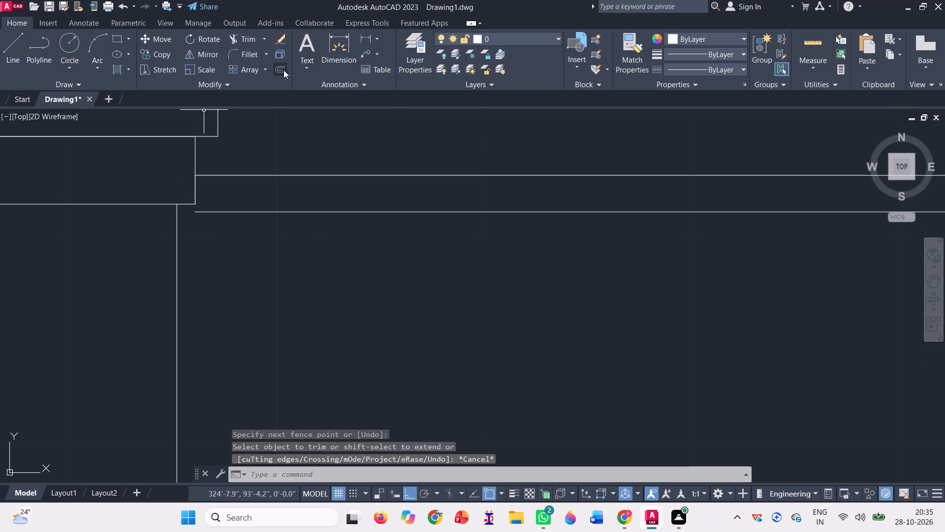
Extend the new band's bottom line leftward to meet the tower's right vertical line.
click(264, 42)
click(263, 76)
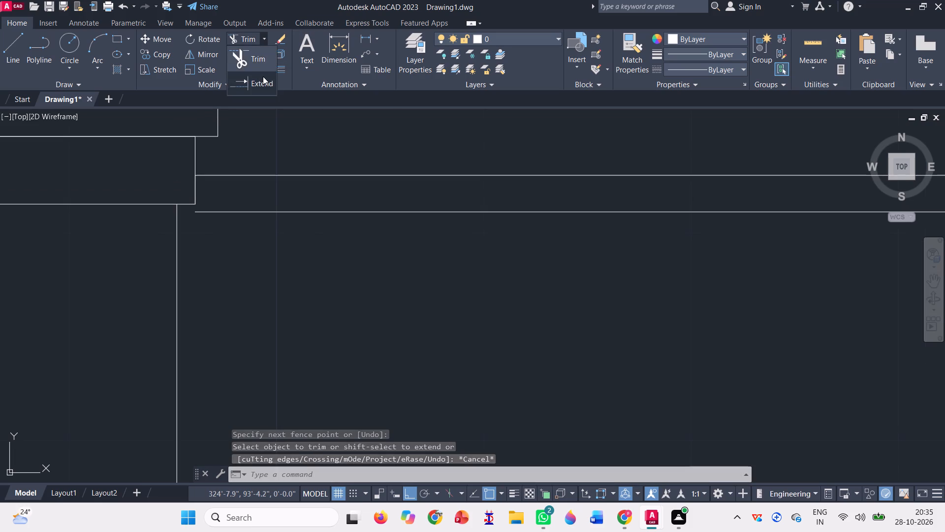
click(233, 227)
click(224, 205)
scroll(216, 227, down, 3)
key(Escape)
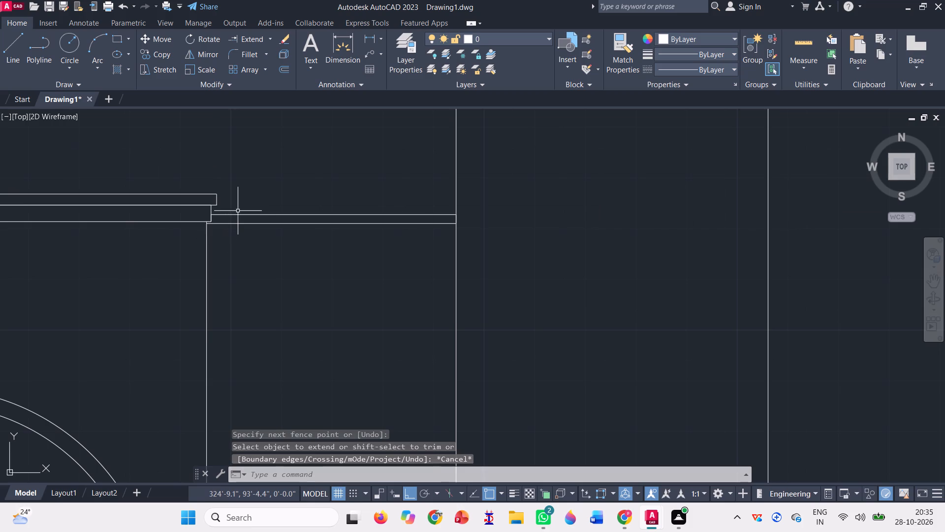
Draw a thinner rectangle directly beneath the connecting band, from the tower's right vertical line to the neighbouring wall line.
scroll(238, 211, up, 1)
click(117, 35)
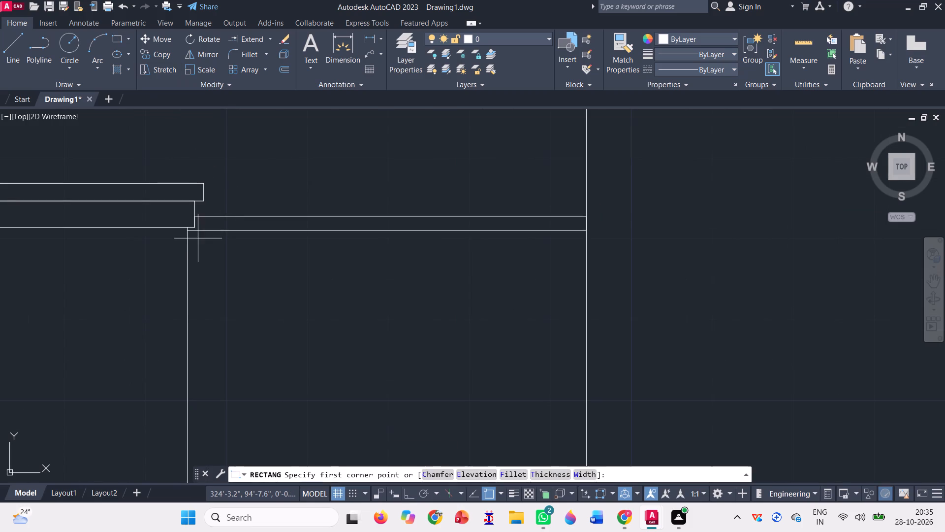
scroll(194, 233, up, 2)
click(177, 227)
scroll(138, 273, down, 2)
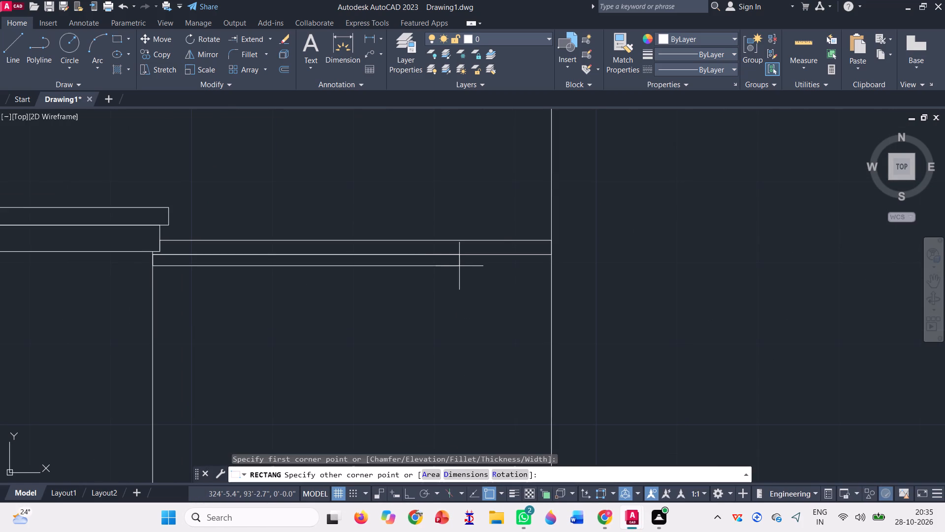
scroll(548, 263, up, 2)
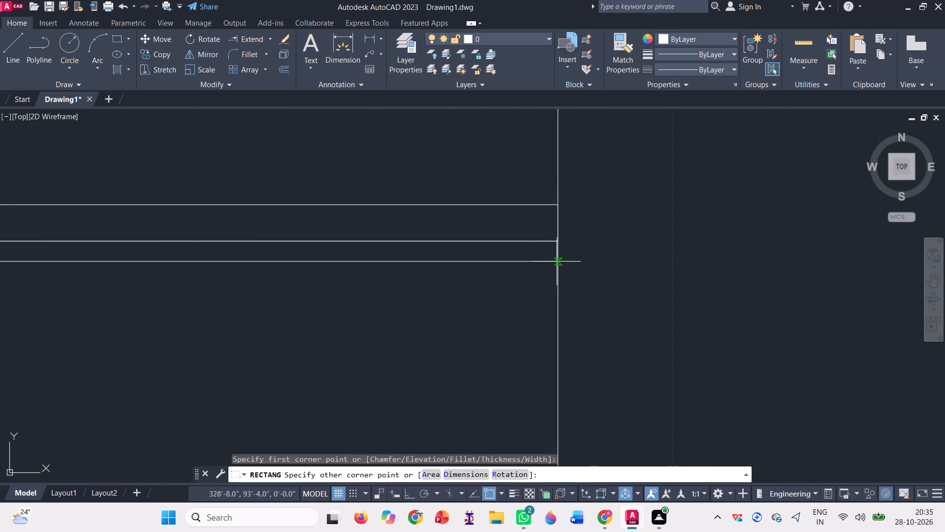
click(559, 259)
scroll(425, 278, down, 2)
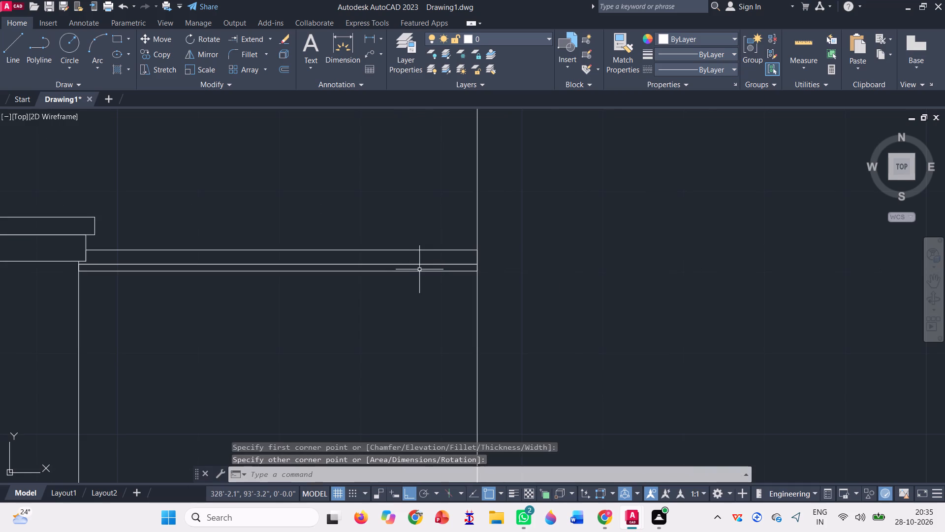
Place a horizontal construction line along the top edge of the connecting band.
key(x)
key(l)
key(Return)
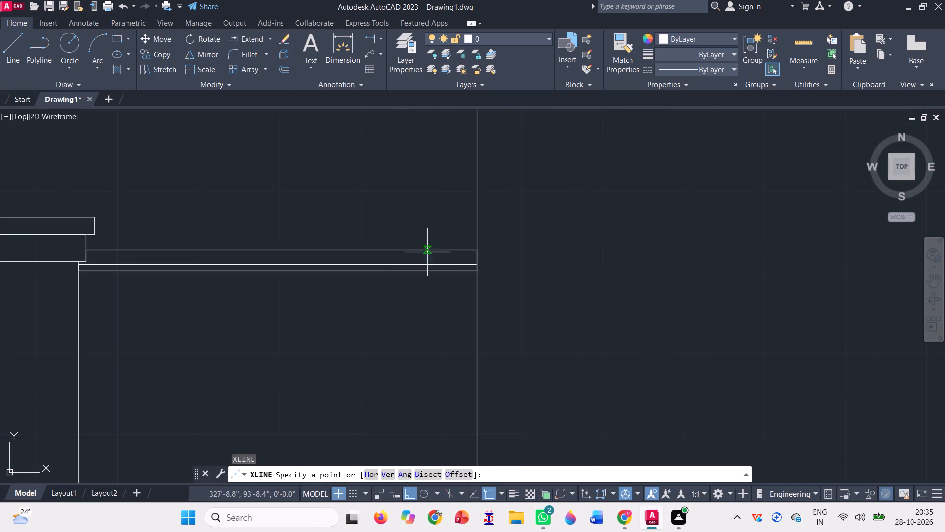
click(474, 250)
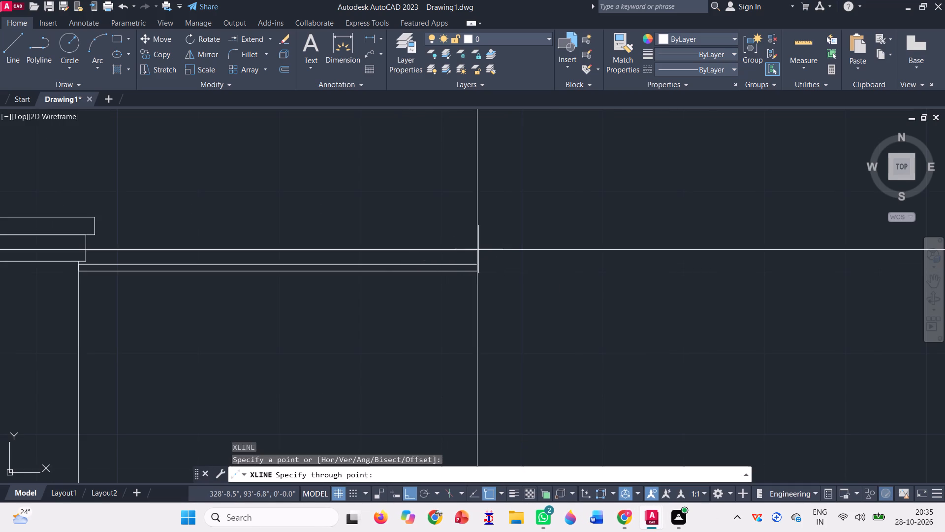
click(556, 236)
key(space)
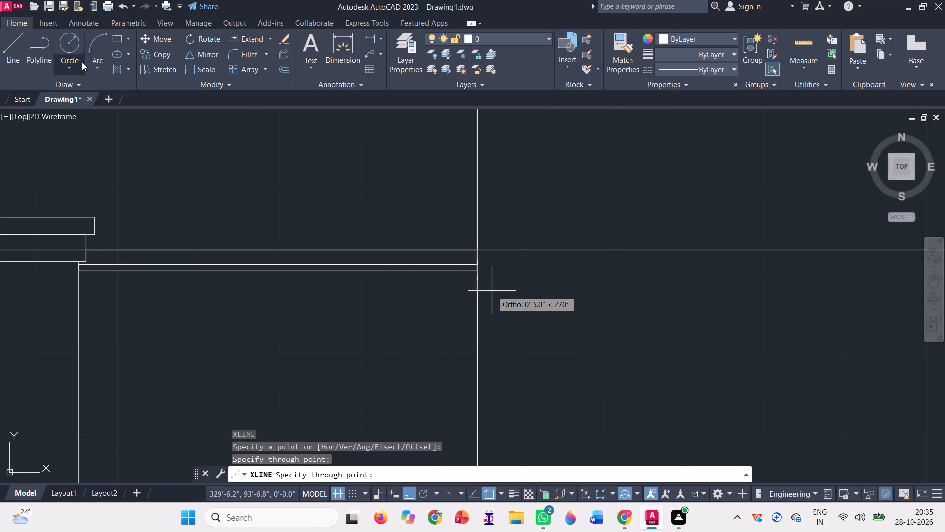
Draw a rectangle over the upper connecting band, from the tower's right edge up to the construction line and slightly past the neighbouring wall line.
click(116, 41)
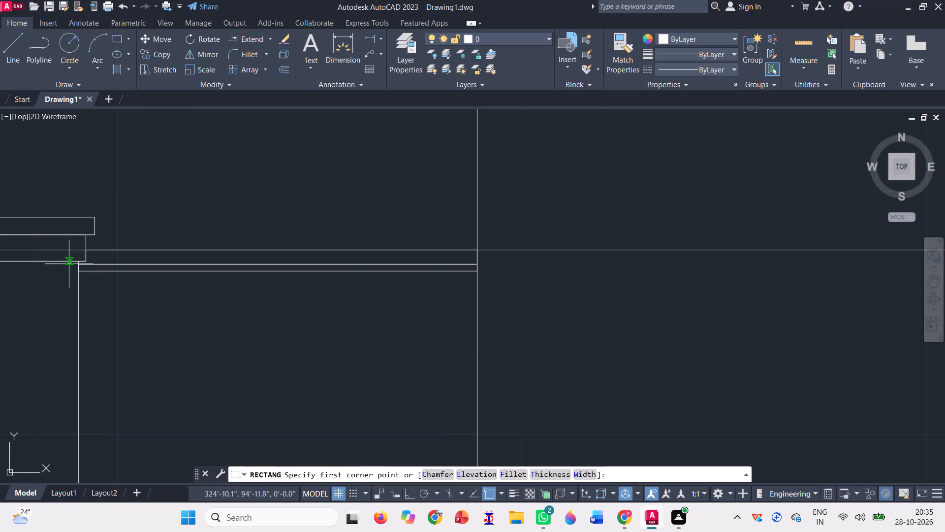
scroll(69, 264, up, 3)
click(112, 264)
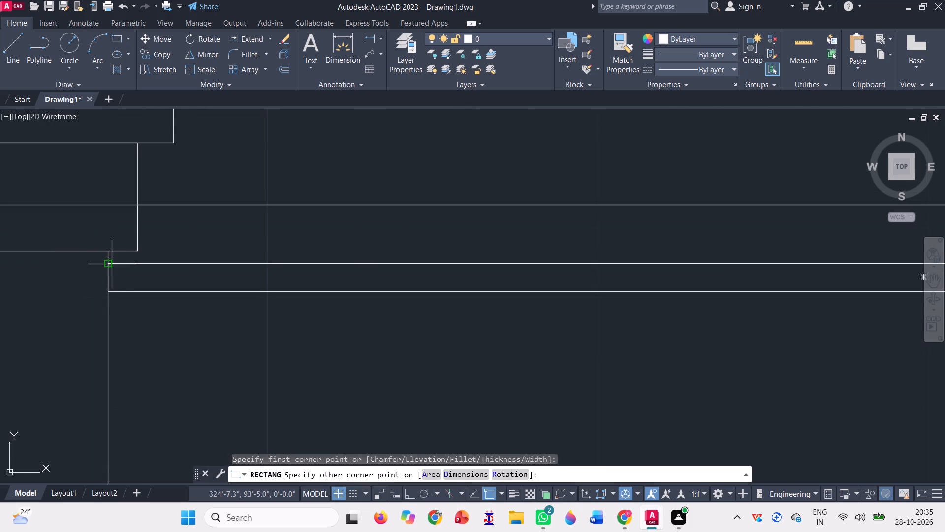
scroll(0, 283, down, 2)
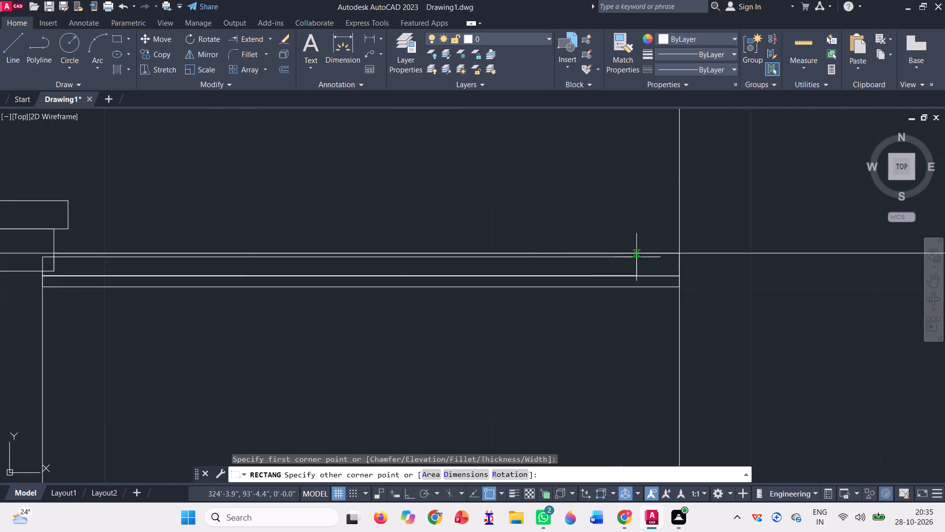
scroll(714, 247, up, 1)
scroll(677, 261, up, 3)
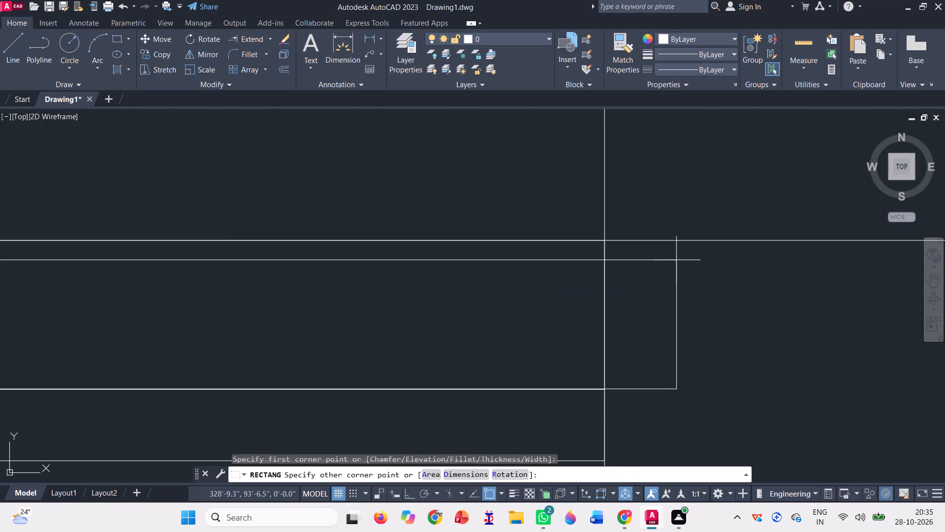
click(646, 241)
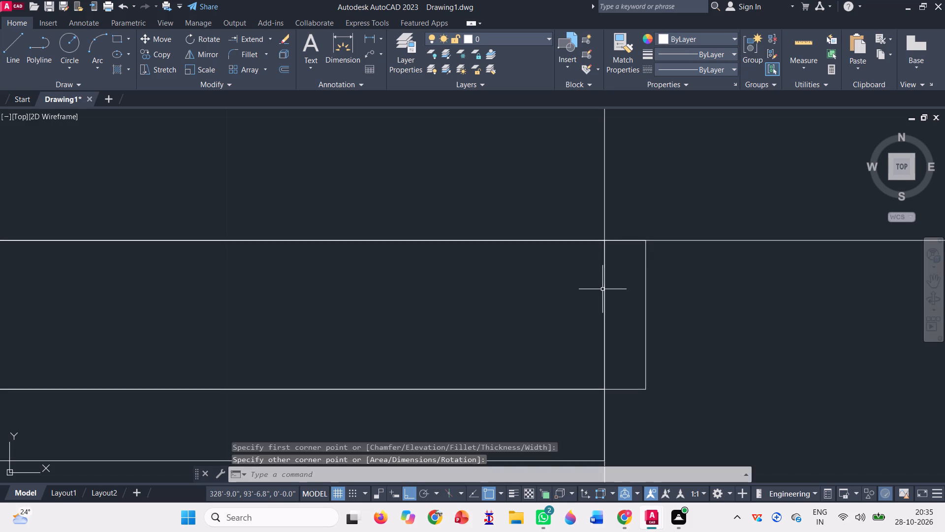
Delete the horizontal construction line along the top of the connecting band.
scroll(601, 291, down, 2)
click(662, 280)
click(636, 249)
scroll(549, 267, down, 3)
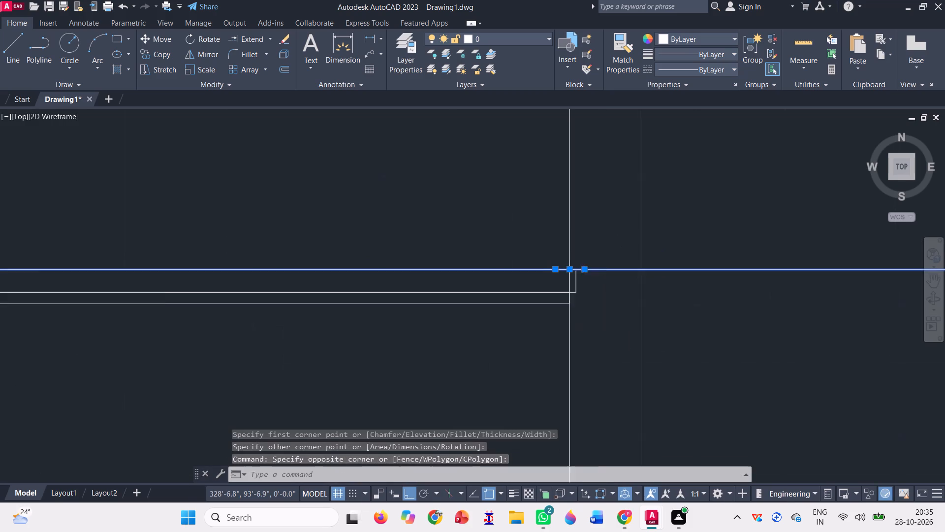
scroll(571, 239, down, 2)
key(Delete)
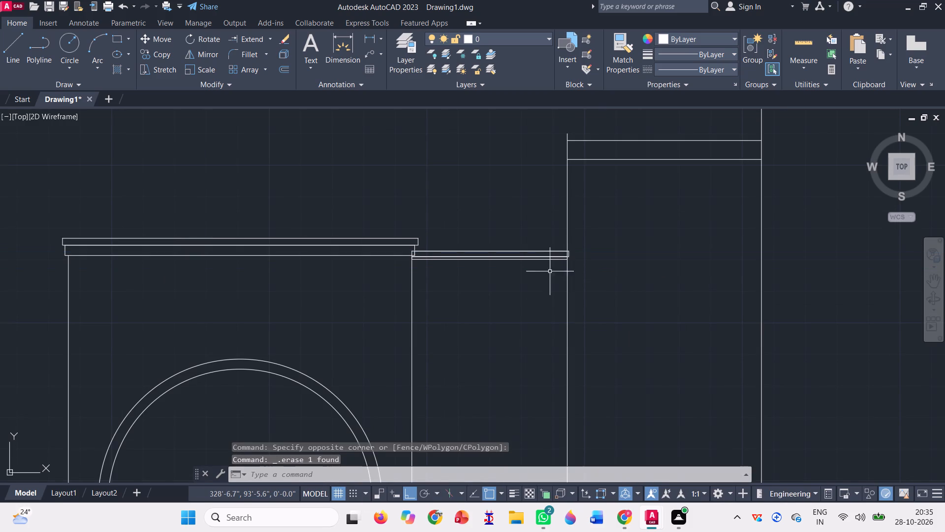
Trim the left end of the wider connecting band where it overlaps the tower's lower cornice band.
scroll(409, 255, up, 3)
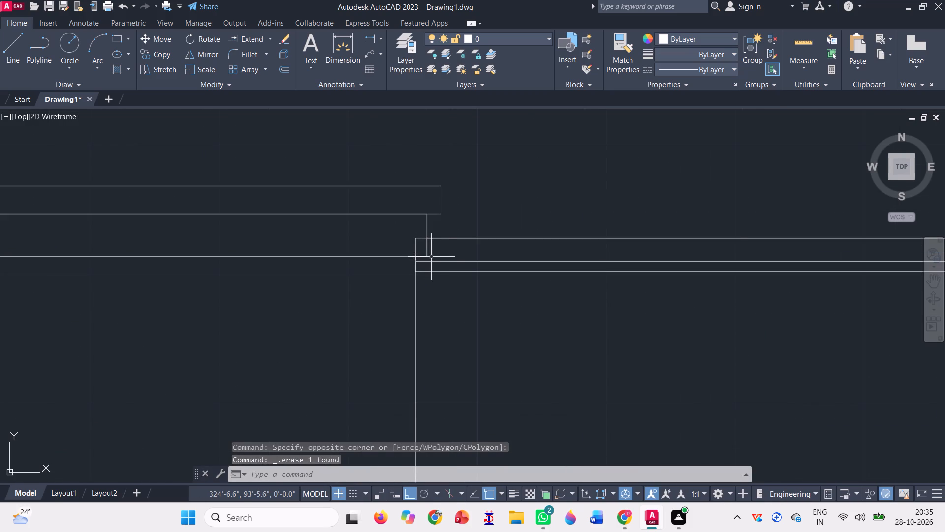
click(432, 261)
key(Escape)
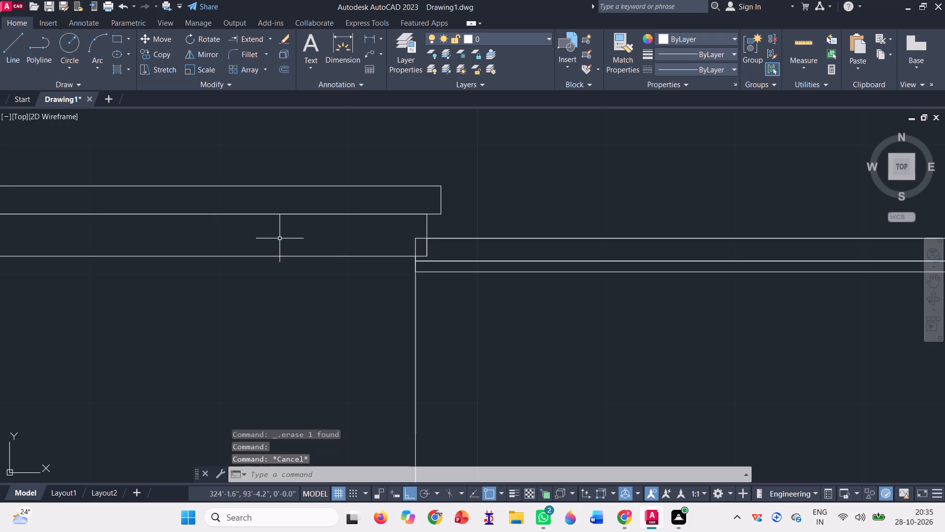
click(273, 40)
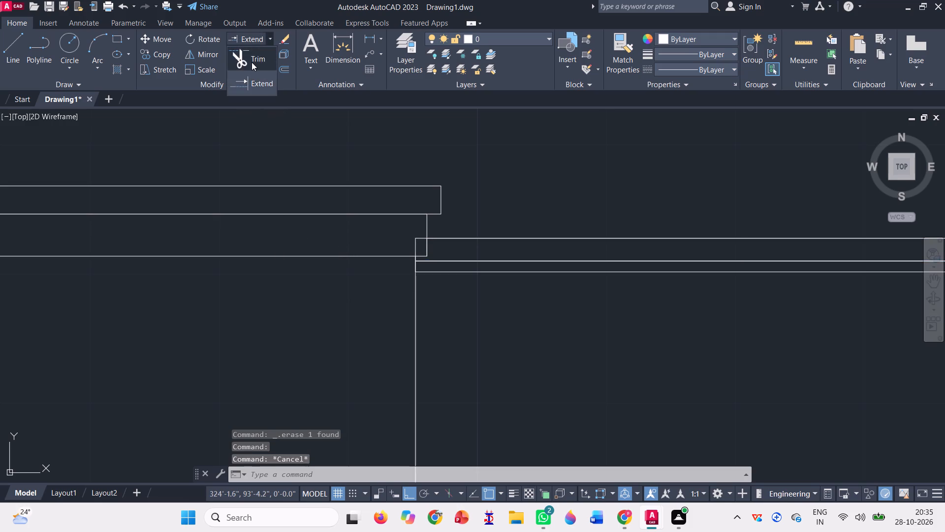
click(252, 62)
scroll(438, 263, up, 3)
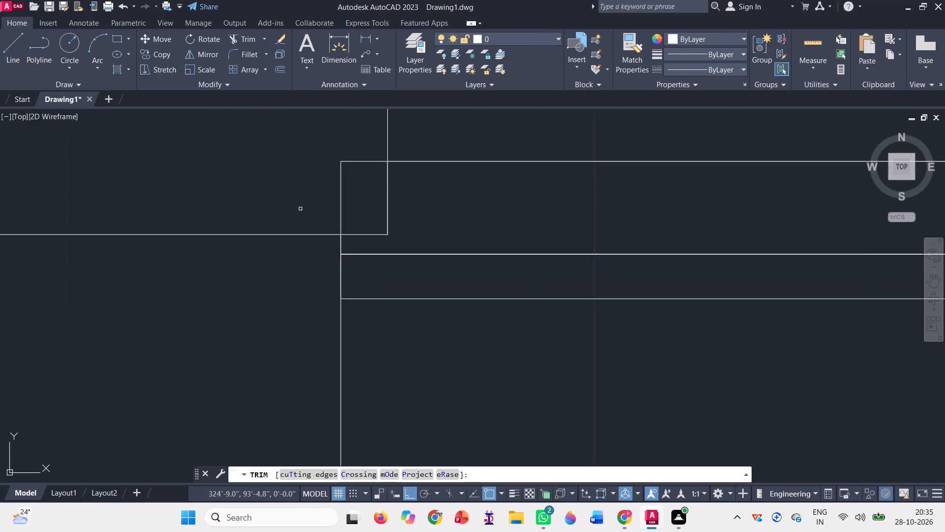
click(324, 204)
click(354, 149)
scroll(307, 205, down, 1)
scroll(246, 226, down, 2)
key(Escape)
scroll(241, 225, down, 2)
Delete the original shorter upper band lying inside the wider connecting band.
scroll(515, 225, up, 2)
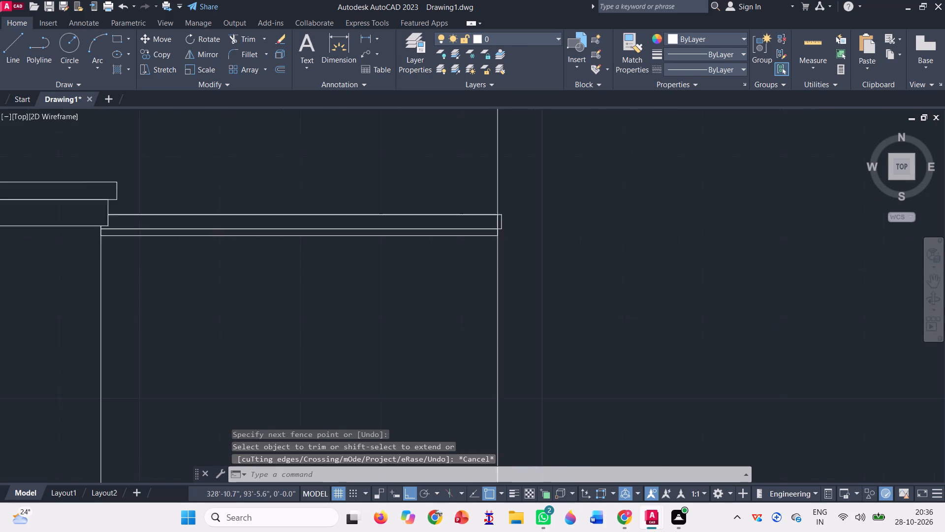
scroll(516, 225, up, 1)
click(468, 213)
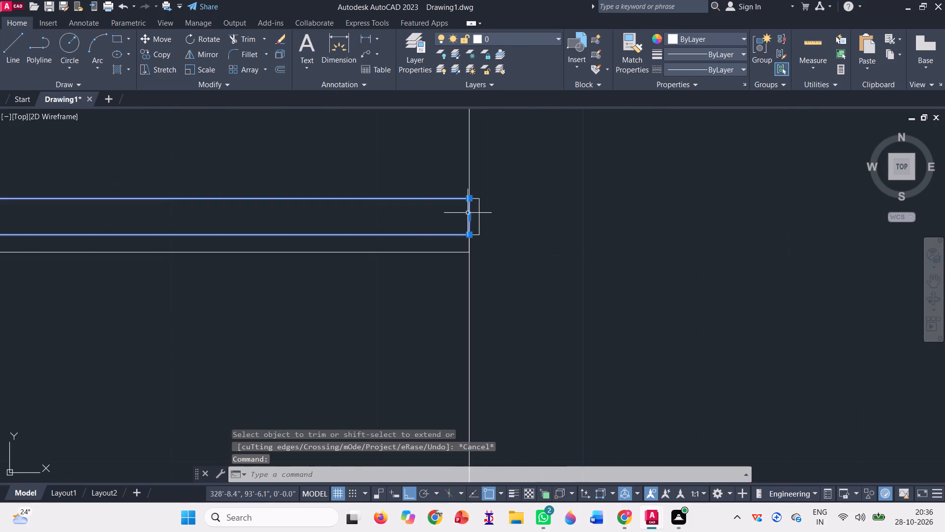
scroll(422, 212, down, 3)
key(Delete)
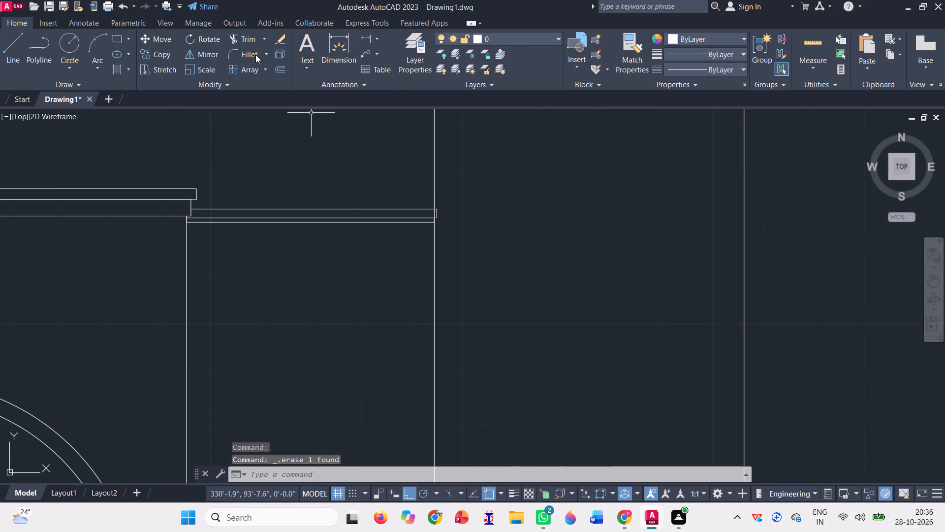
Trim the neighbouring vertical wall line where it crosses the wider connecting band.
click(238, 40)
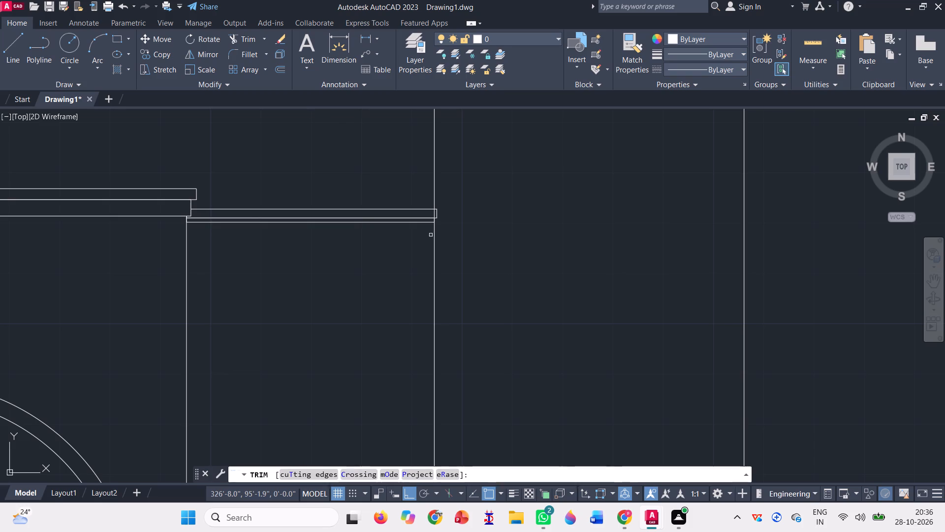
scroll(435, 217, up, 3)
click(432, 205)
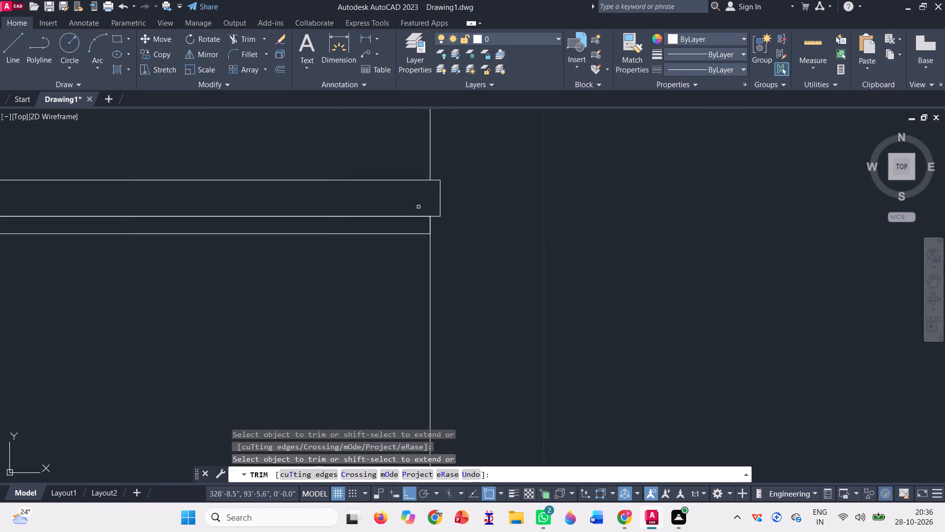
scroll(413, 228, down, 6)
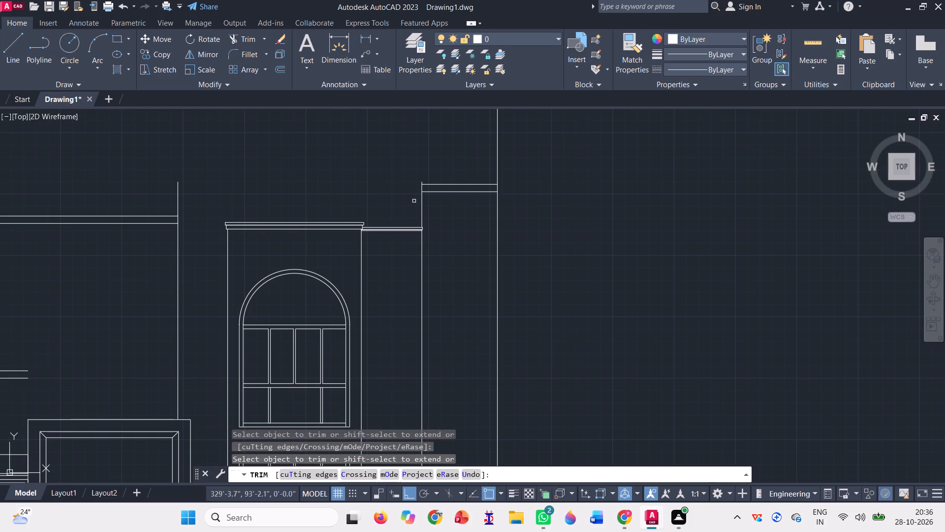
Trim the vertical wall line beside the connecting band where it rises past the short double slab lines, down to the lower one.
scroll(433, 199, up, 2)
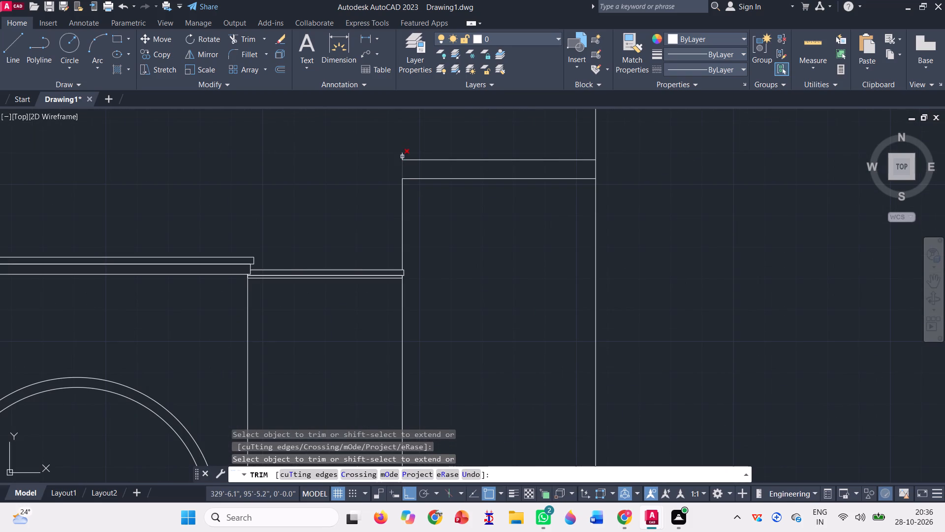
click(402, 156)
click(402, 164)
Trim away both short slab lines between that vertical wall line and the building's right outer wall.
scroll(414, 191, down, 2)
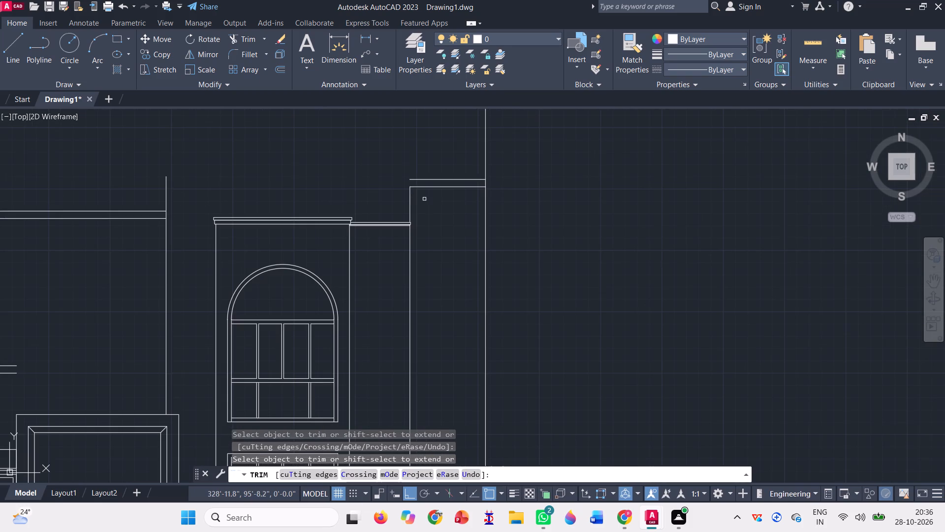
click(428, 202)
click(431, 152)
key(Escape)
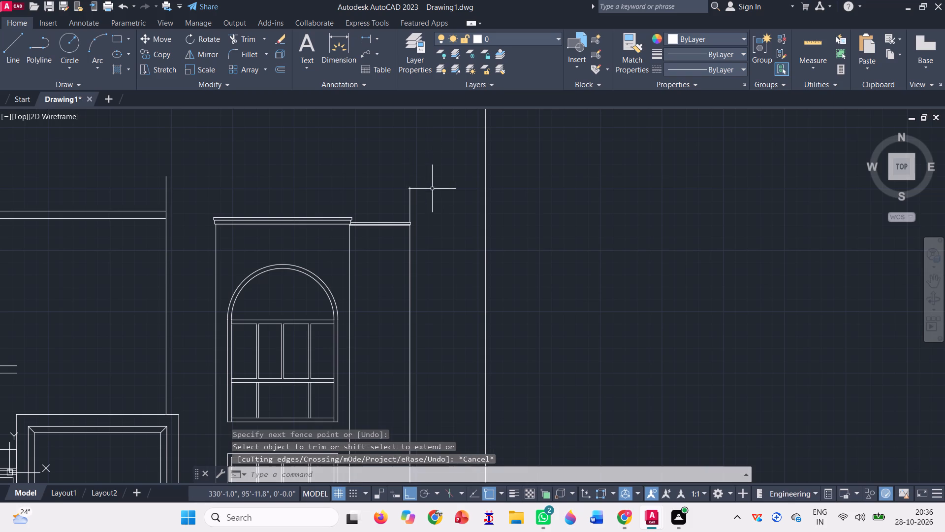
With polar tracking, draw a gable beside the elevation: a 45° rising slope about 28'-3.5" long, a matching falling slope and a horizontal base line.
scroll(432, 189, down, 2)
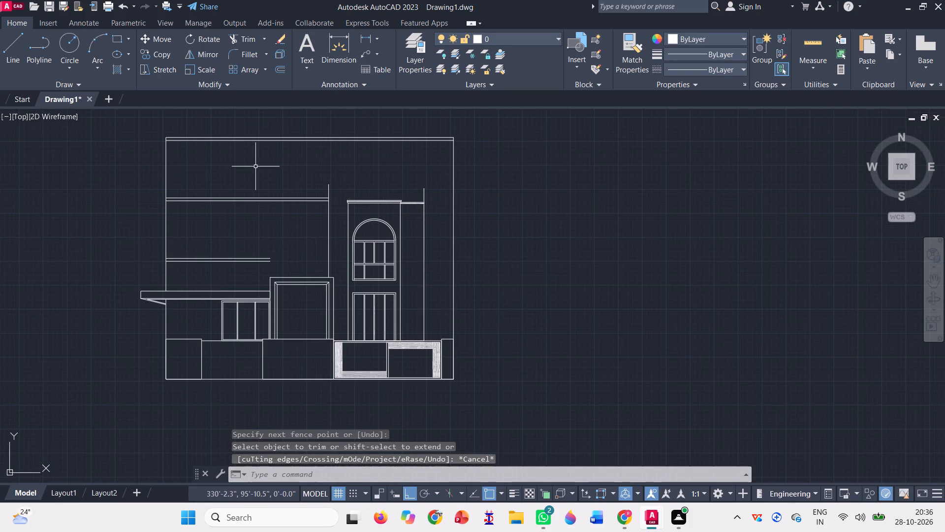
click(17, 46)
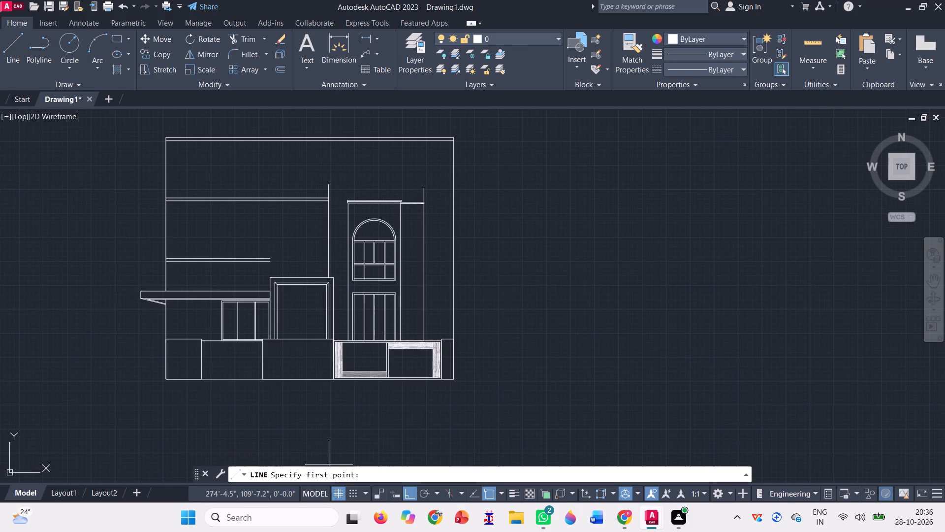
click(423, 489)
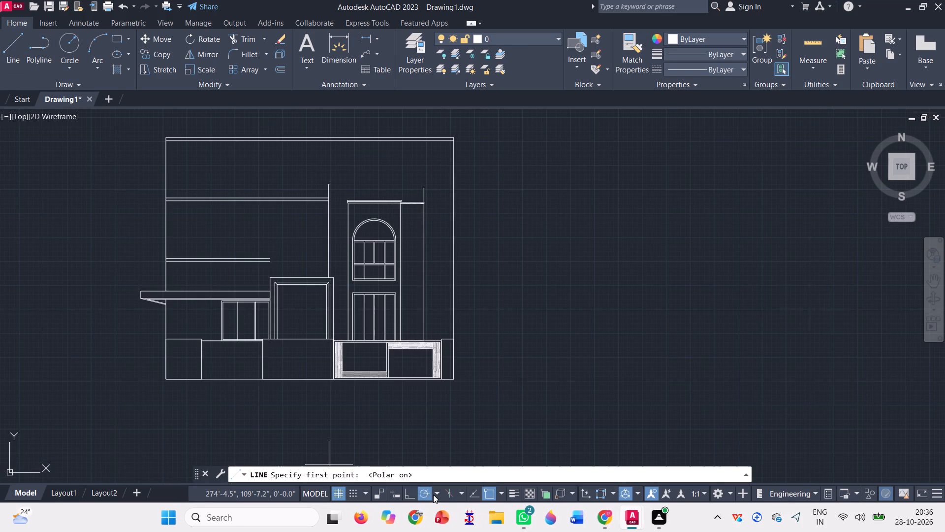
click(434, 495)
click(449, 356)
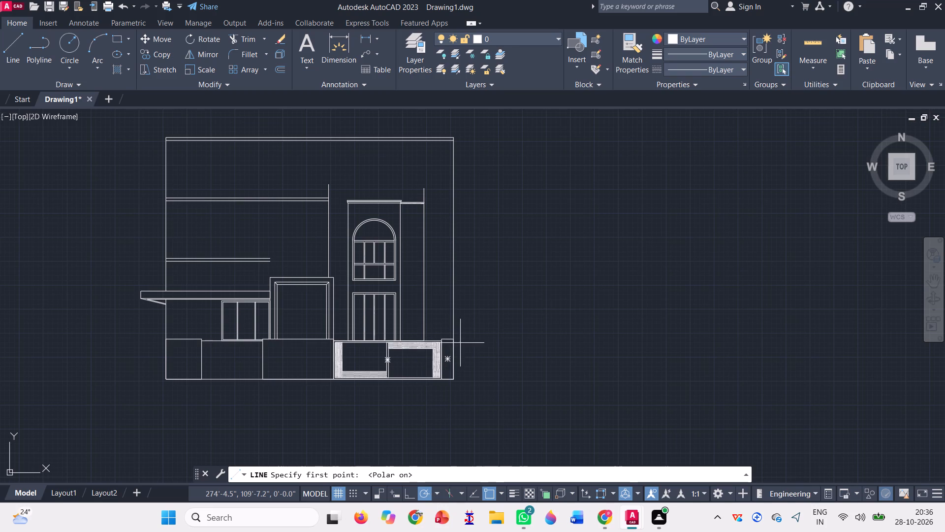
click(543, 303)
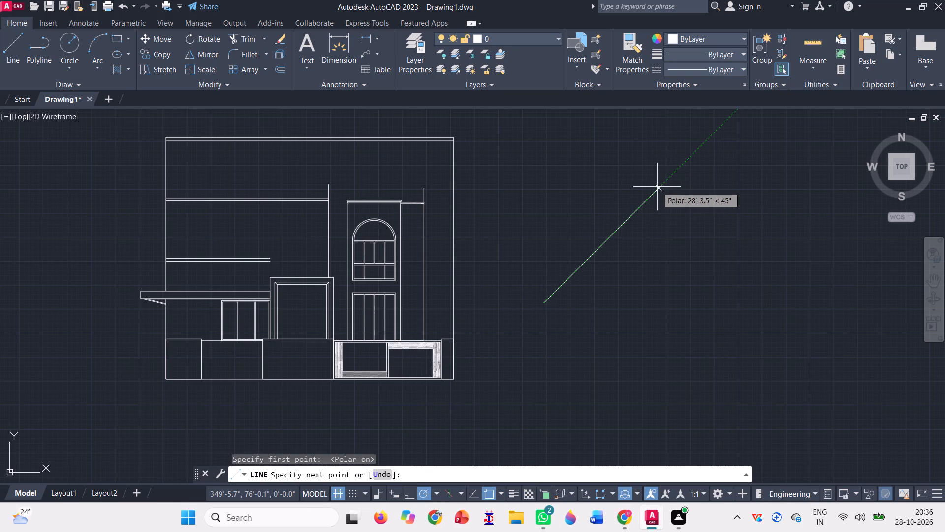
click(657, 187)
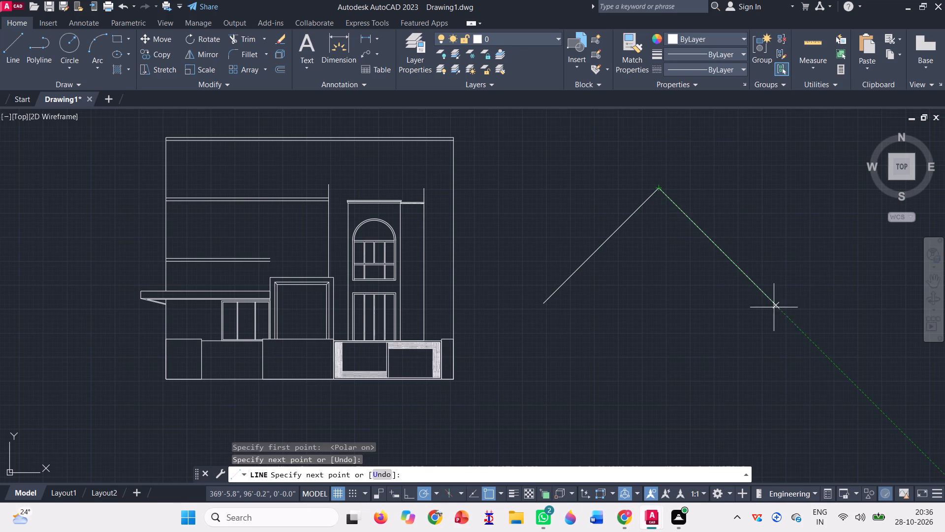
click(778, 310)
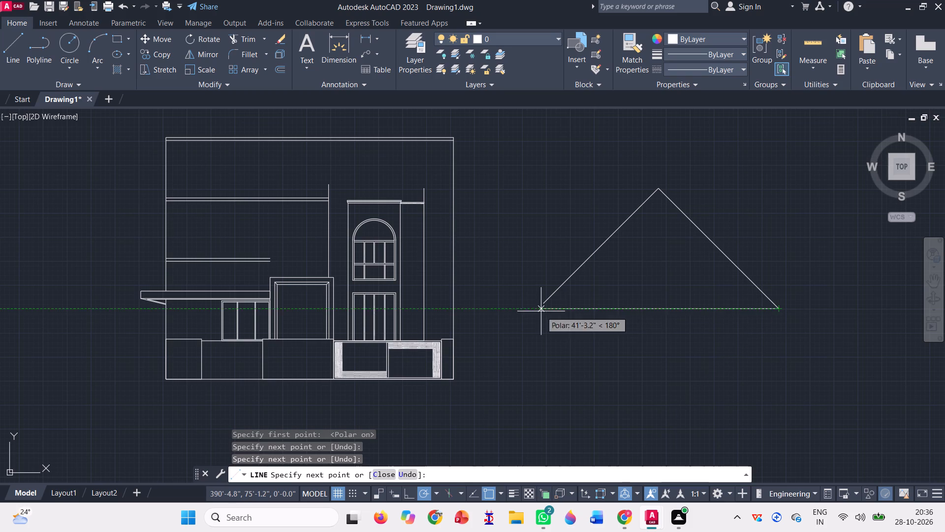
scroll(542, 315, up, 1)
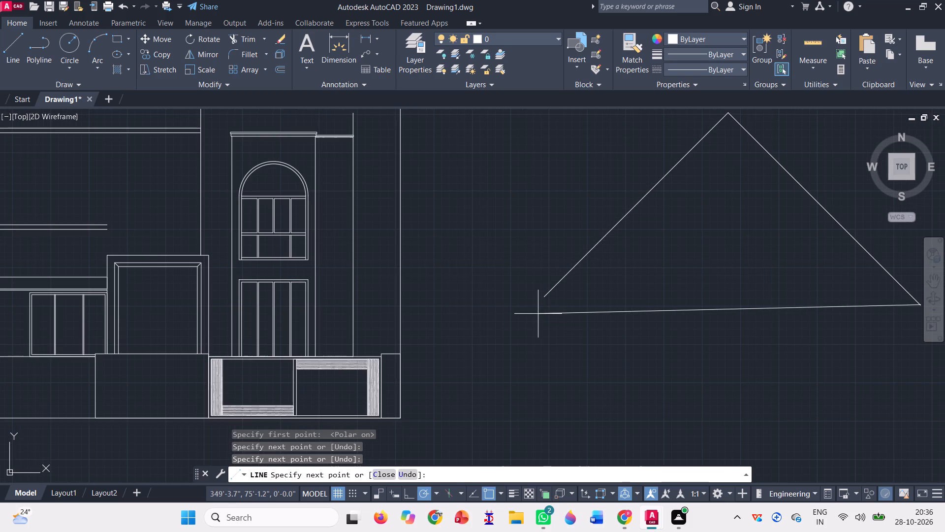
scroll(496, 315, down, 1)
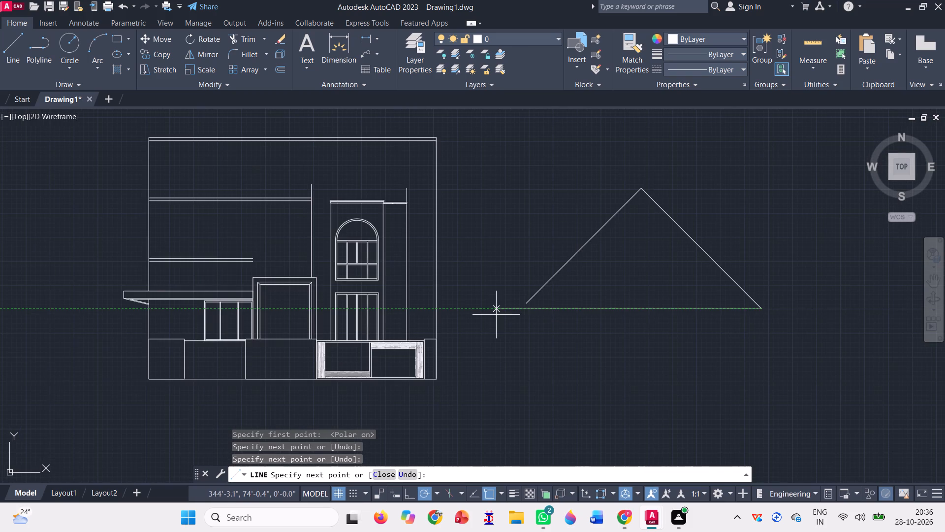
key(F8)
click(496, 315)
key(space)
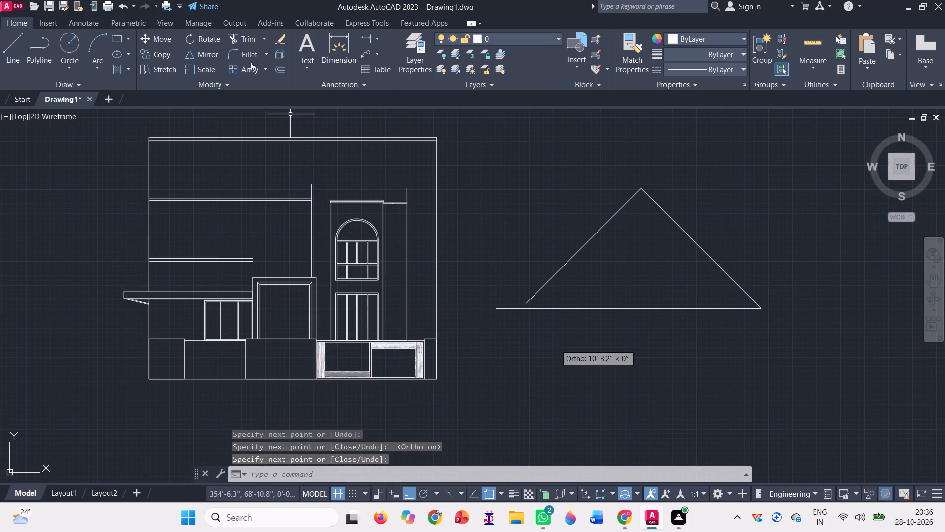
Close the gable triangle's left corner by extending the left slope to the base line and trimming the base line's overhang.
click(262, 41)
click(264, 82)
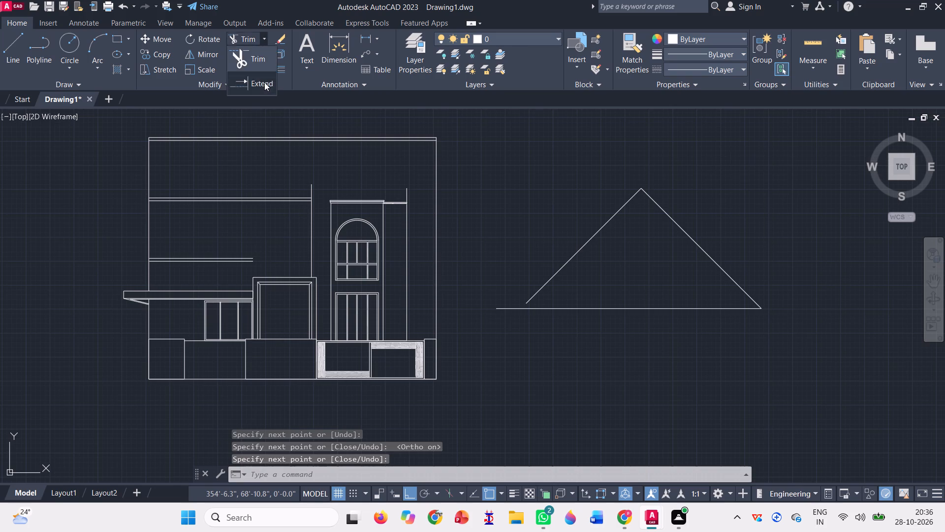
click(567, 276)
click(549, 267)
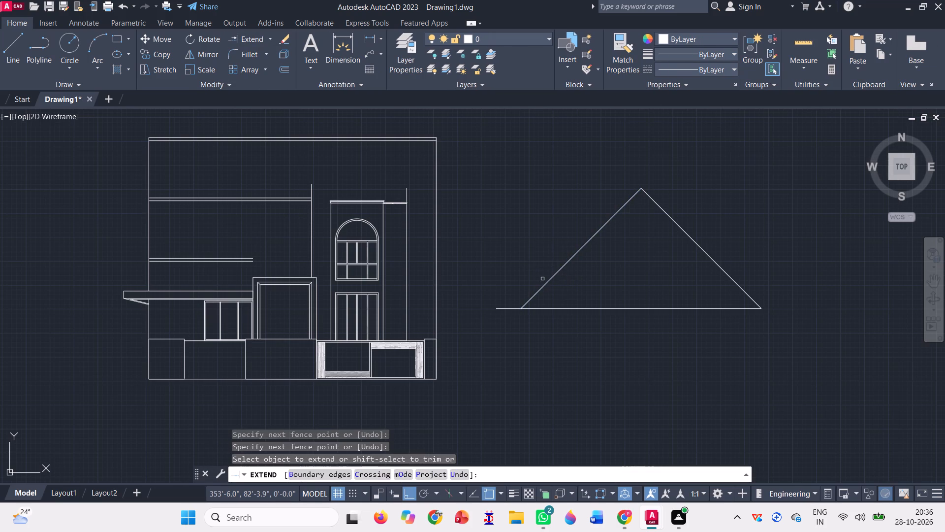
key(Escape)
click(270, 41)
click(262, 60)
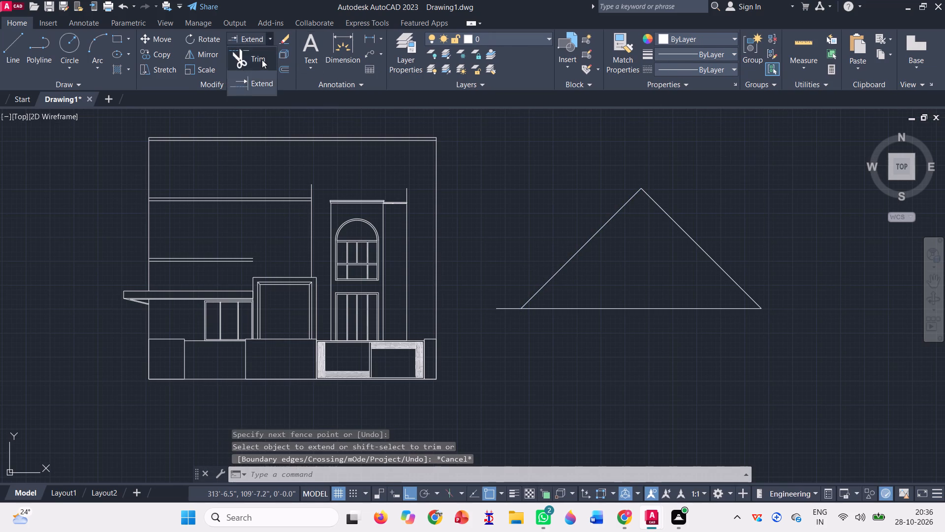
click(509, 308)
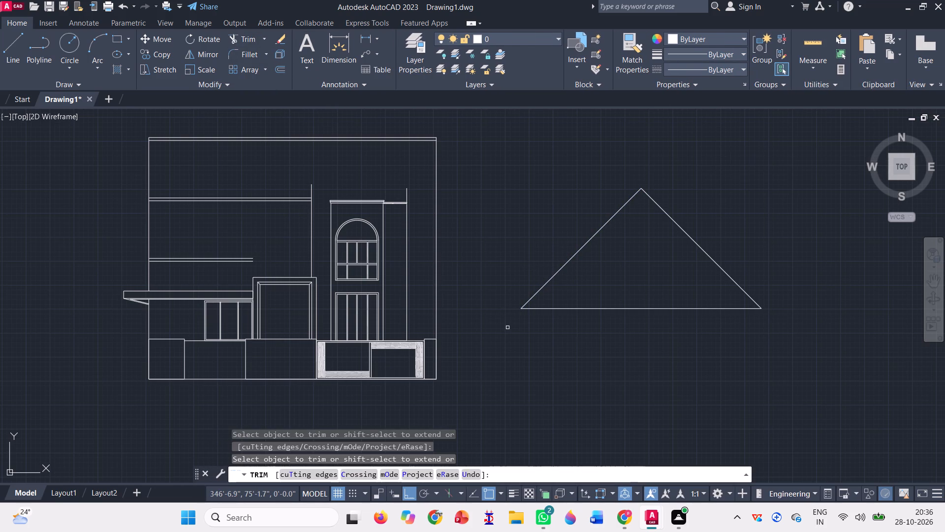
key(Escape)
Move the whole gable triangle by its base midpoint onto the elevation, just above the arched-window tower's cornice.
scroll(472, 288, down, 1)
click(672, 346)
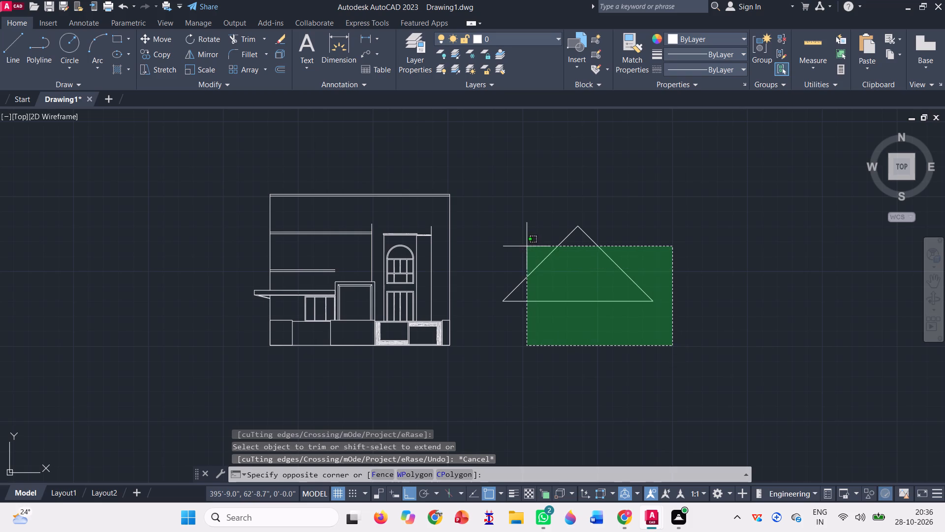
click(631, 366)
click(681, 340)
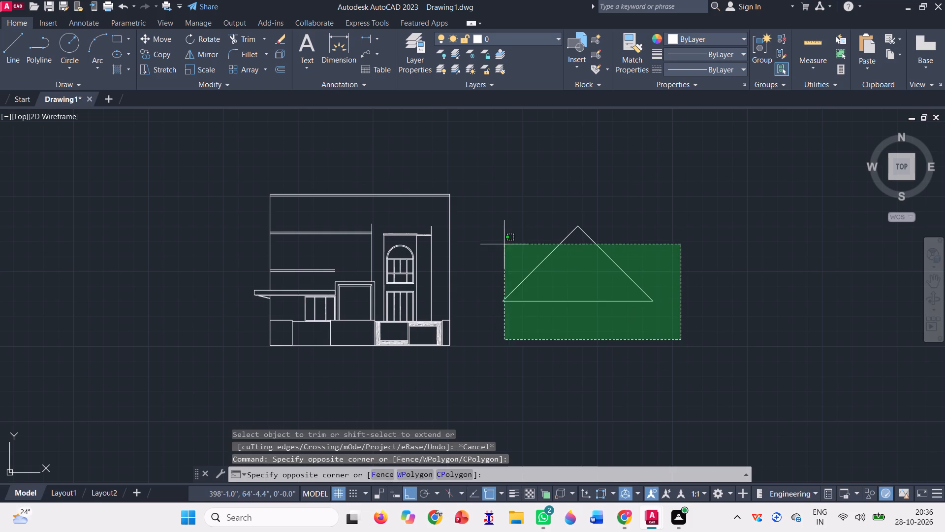
click(490, 215)
key(m)
key(space)
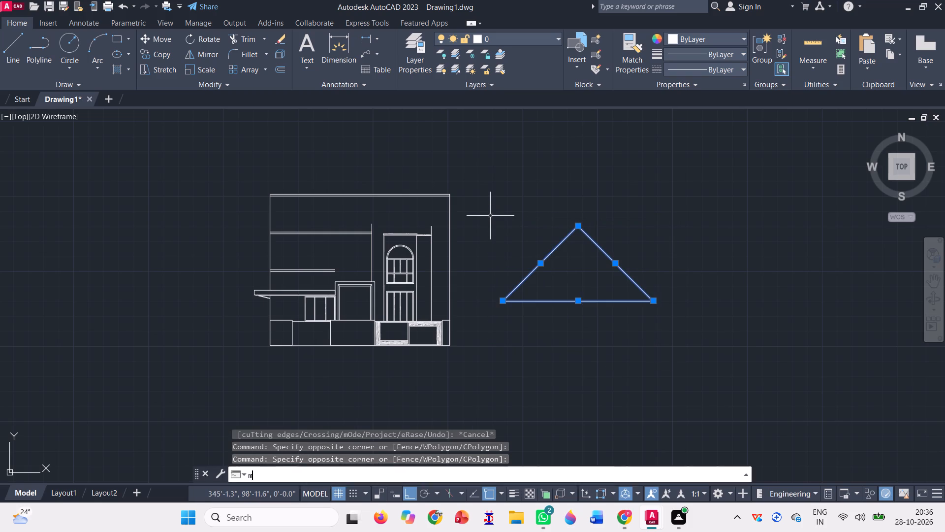
click(579, 300)
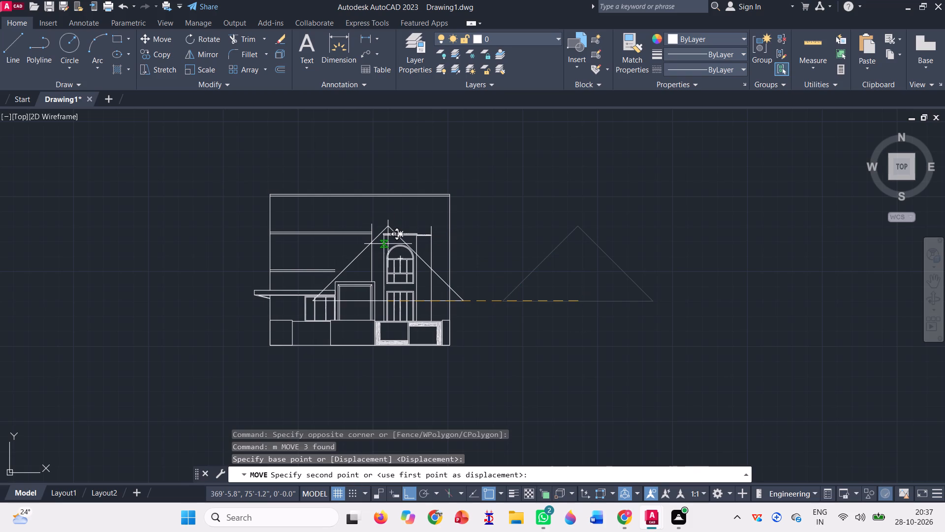
key(F8)
scroll(391, 224, up, 2)
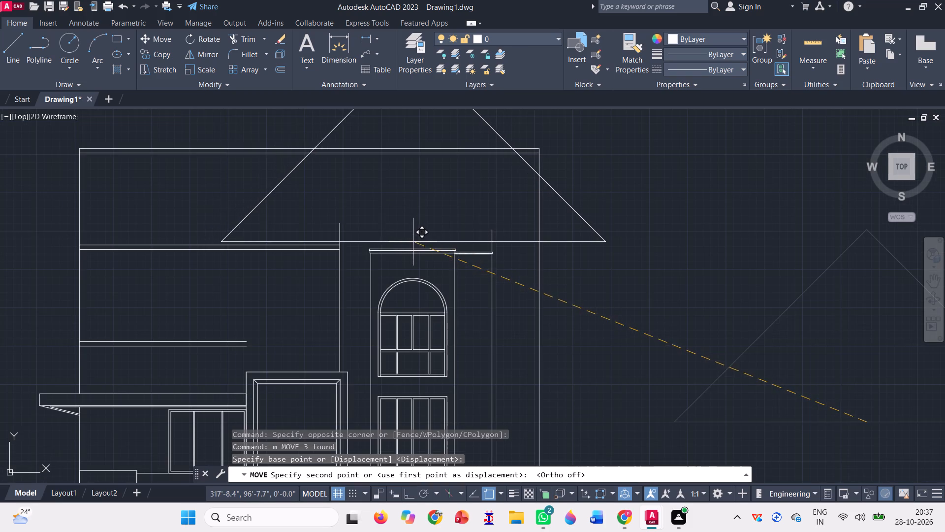
scroll(421, 239, up, 1)
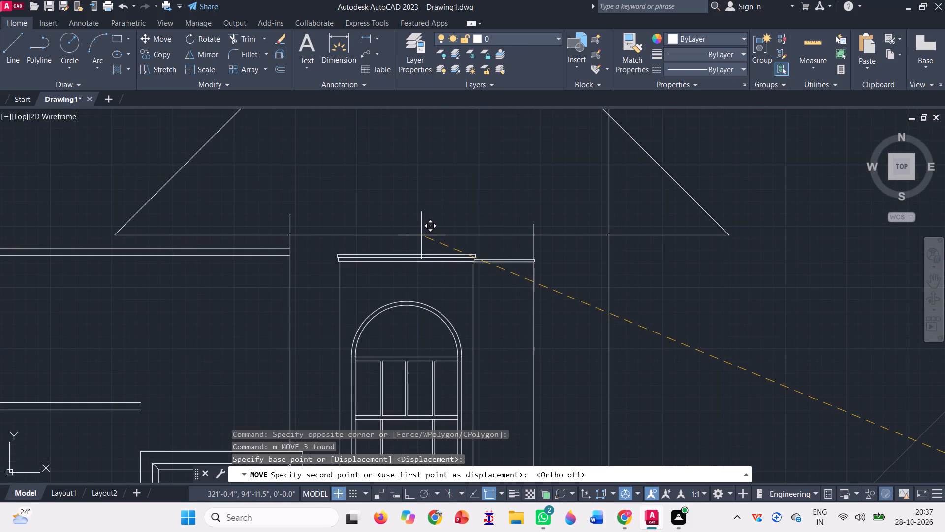
scroll(421, 235, down, 1)
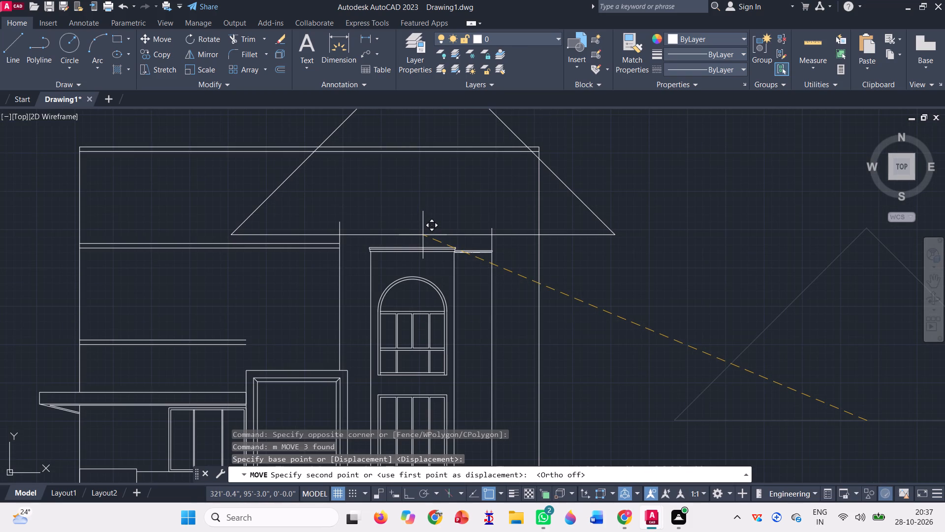
click(421, 234)
Delete the gable triangle's horizontal base line.
scroll(421, 247, down, 2)
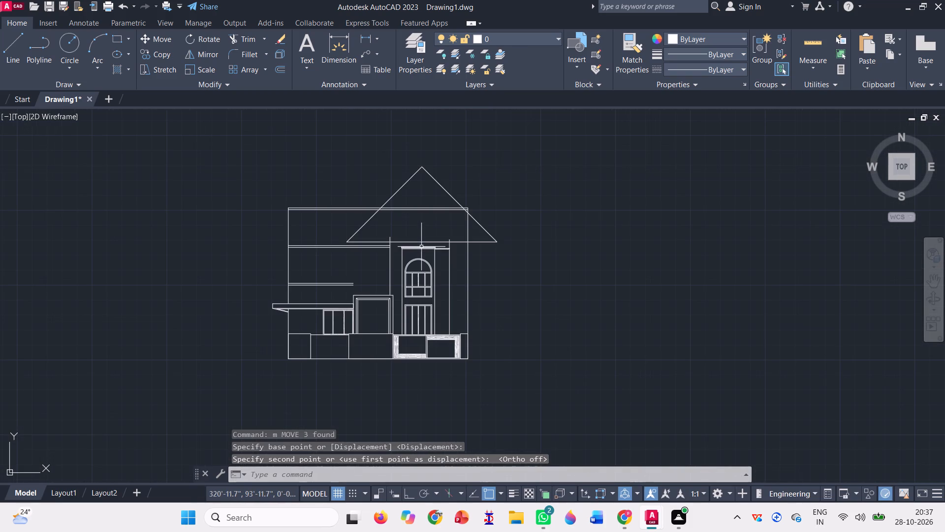
click(428, 243)
key(Delete)
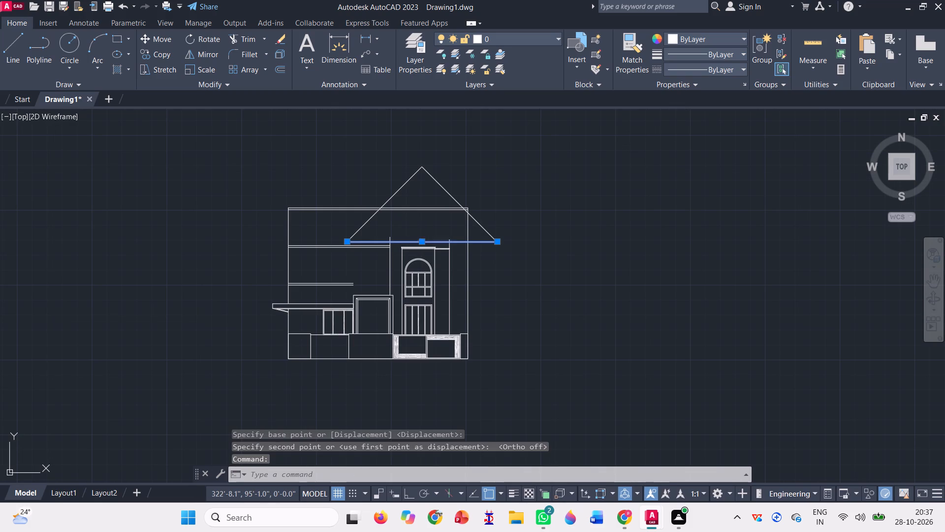
Move the two gable slopes down so their apex sits slightly above the building's top roof line.
click(451, 180)
click(364, 145)
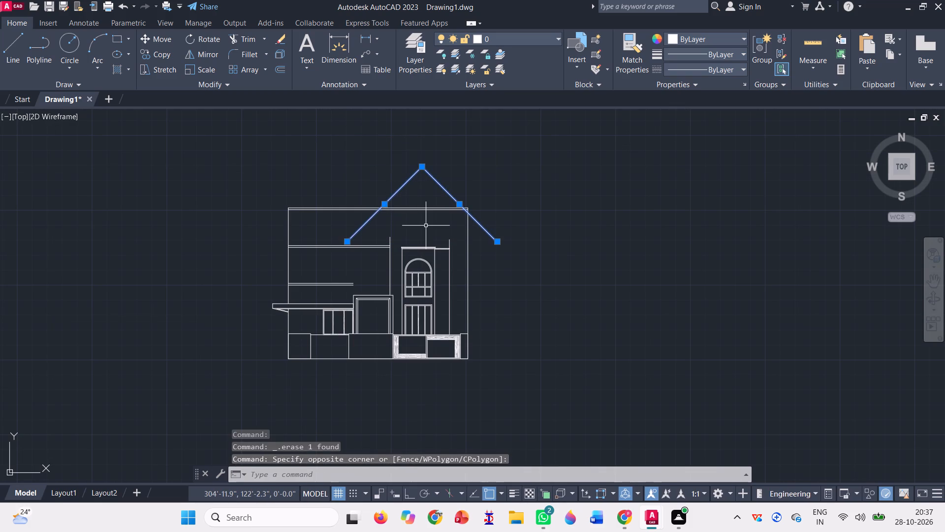
text(m)
key(space)
scroll(428, 201, up, 2)
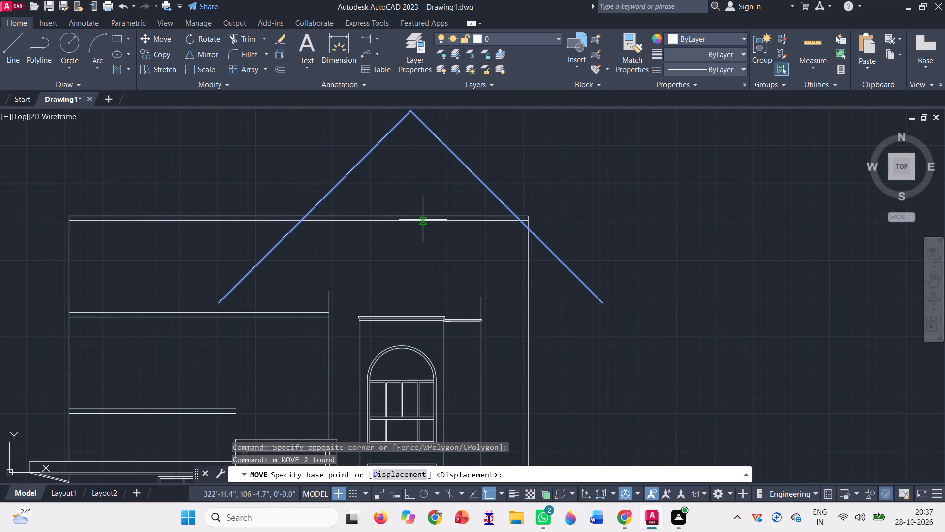
click(421, 217)
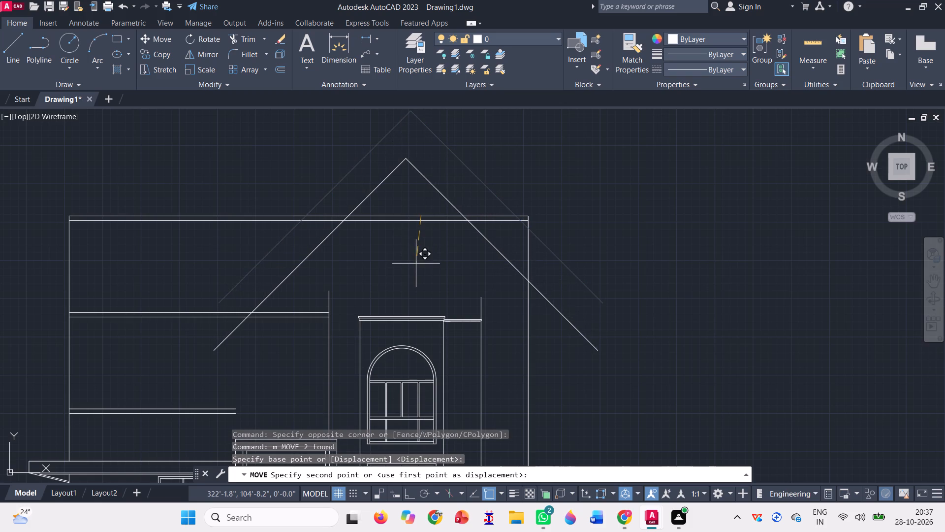
click(415, 296)
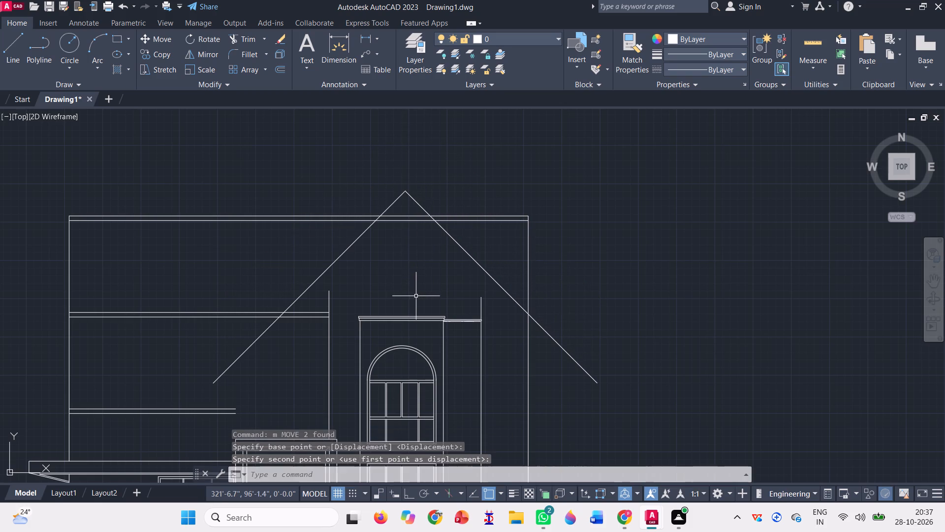
Trim the right gable slope where it extends past the building's right outer wall.
scroll(418, 221, down, 2)
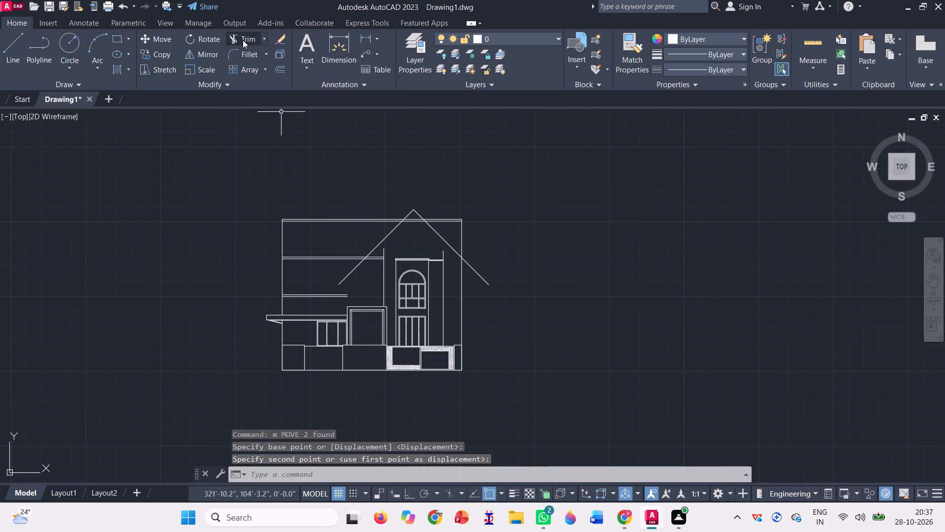
click(244, 43)
click(480, 285)
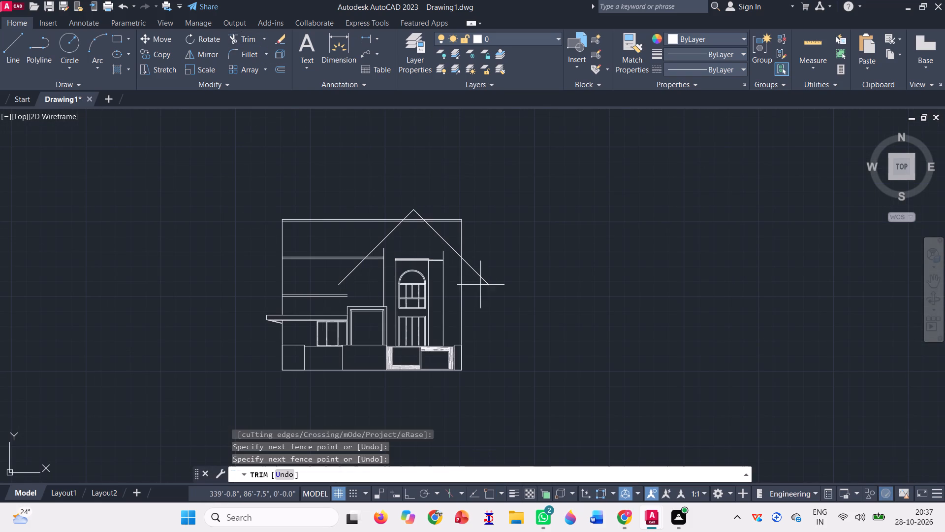
click(482, 245)
Trim the lower end of the left gable slope back to the upper line of the slab band it crosses.
scroll(376, 278, up, 3)
click(327, 270)
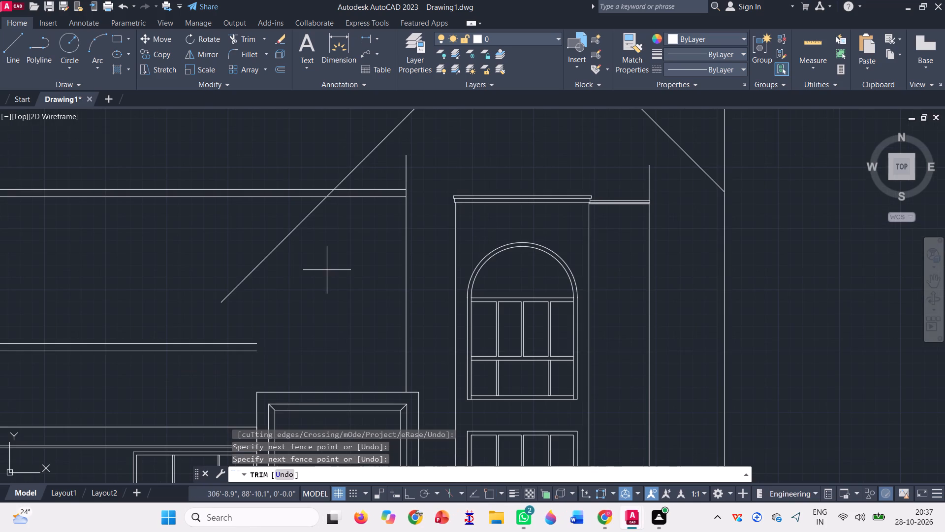
click(253, 236)
scroll(333, 185, up, 3)
click(337, 220)
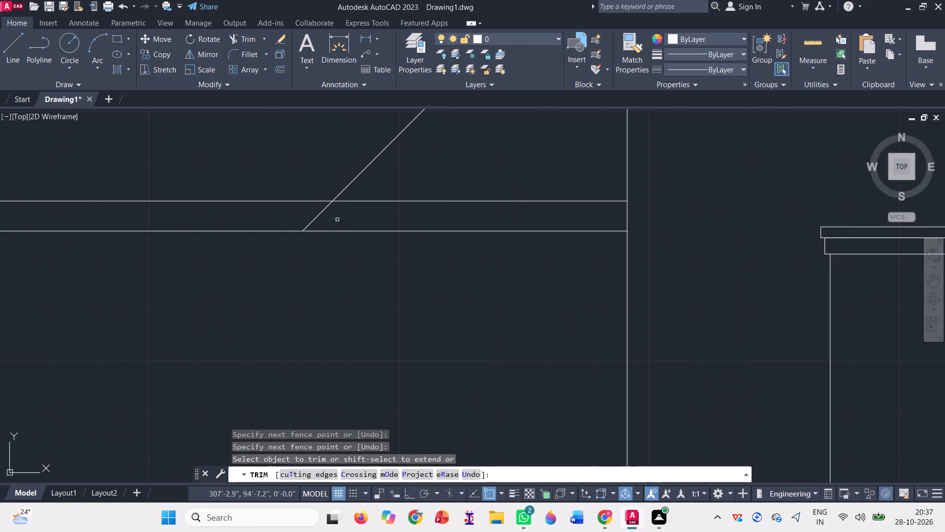
click(313, 215)
scroll(308, 244, down, 5)
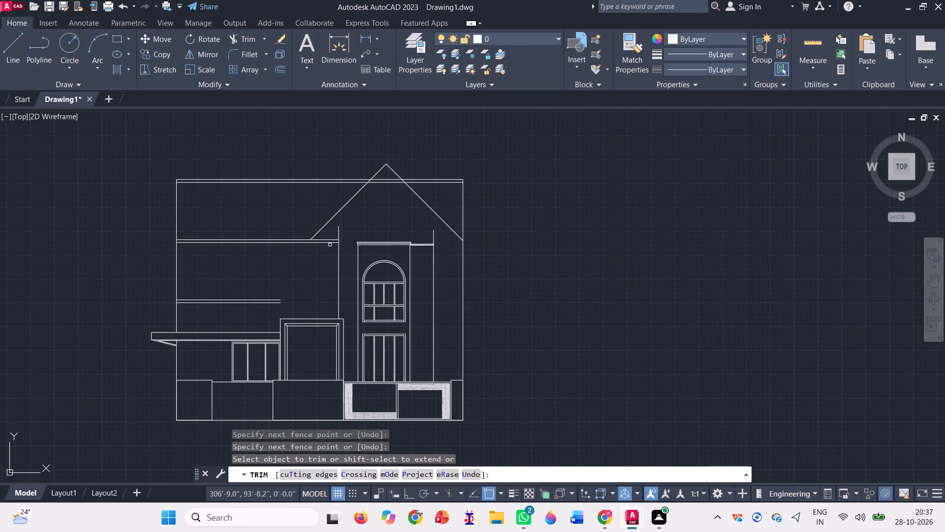
key(Escape)
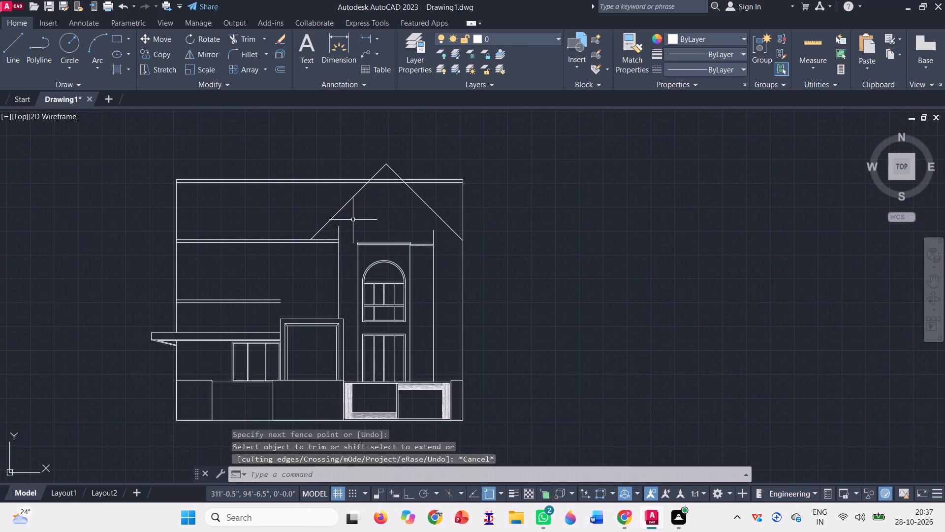
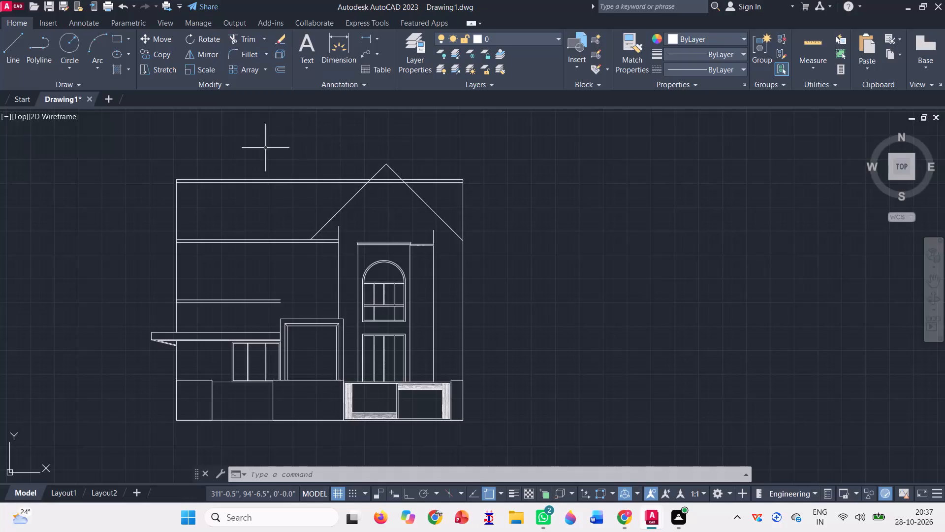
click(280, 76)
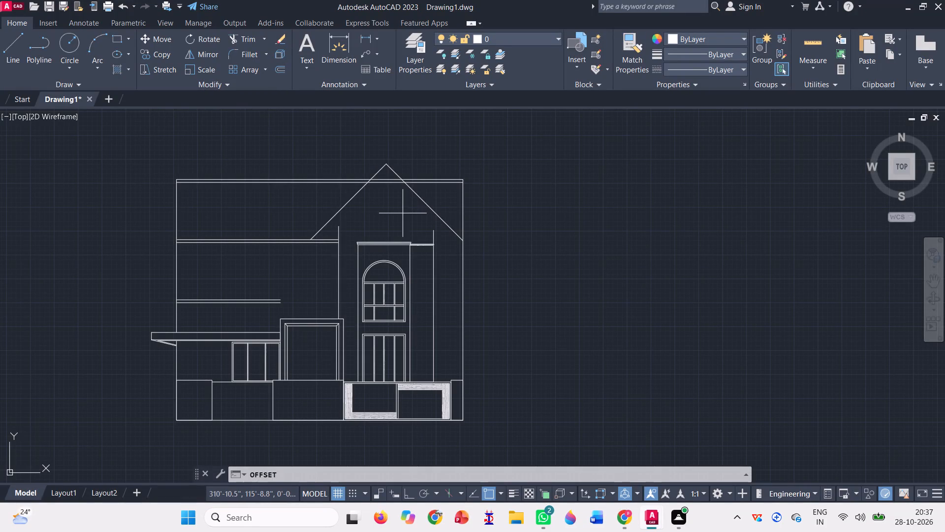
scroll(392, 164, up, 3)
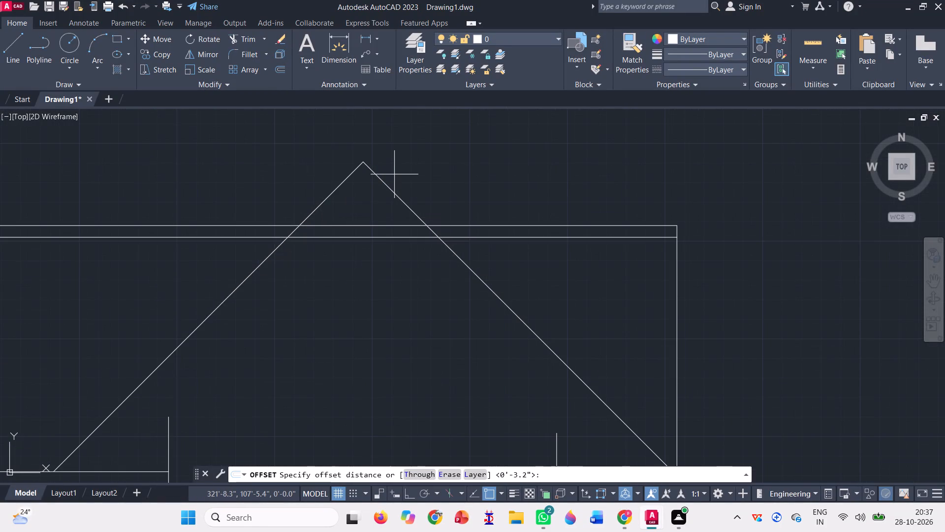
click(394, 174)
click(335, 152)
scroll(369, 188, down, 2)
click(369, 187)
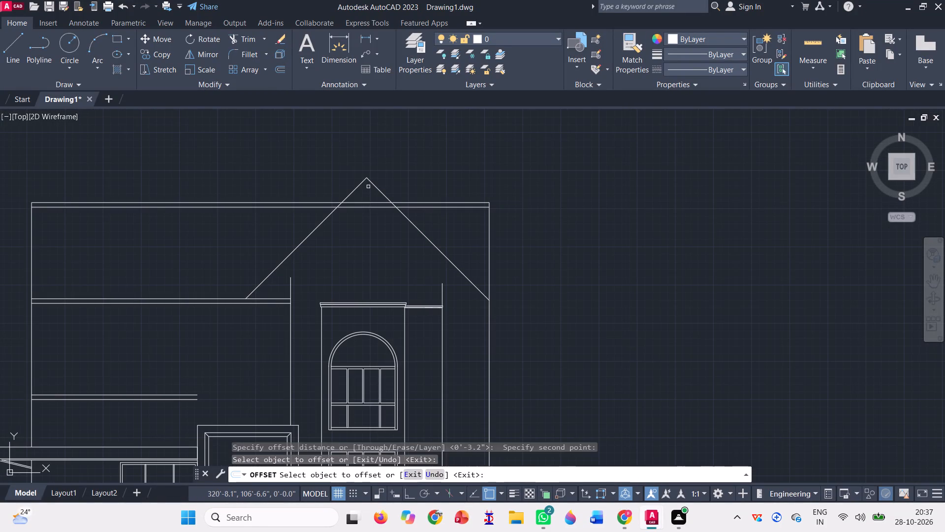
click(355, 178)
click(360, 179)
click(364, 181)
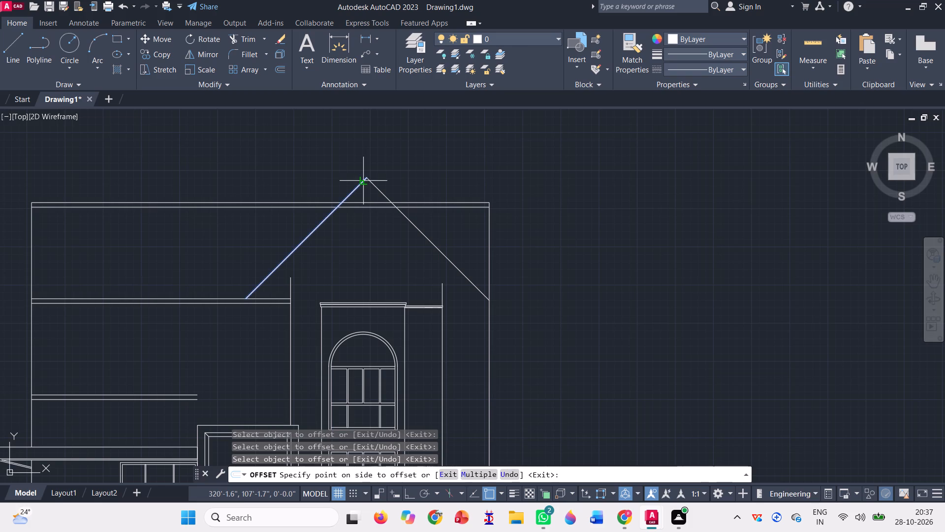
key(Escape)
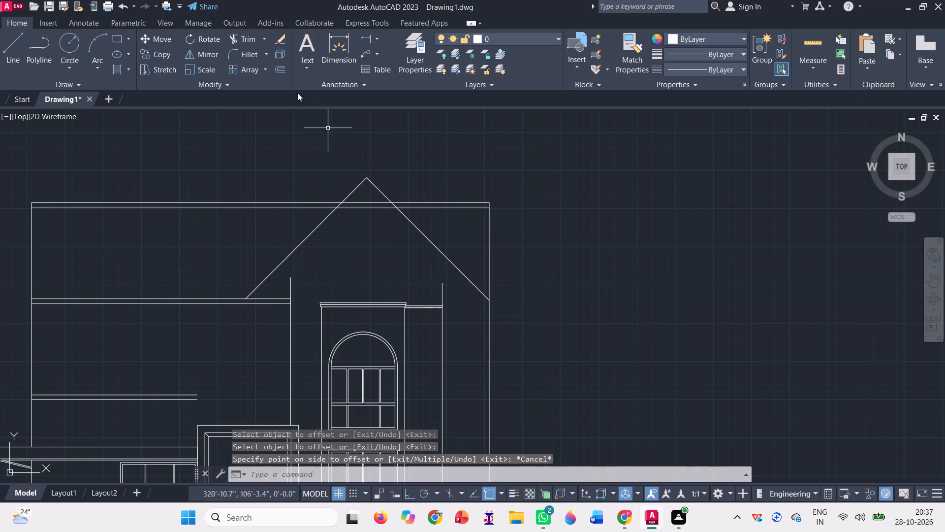
Offset both gable slope lines inward once, using a short distance picked from the gable's left foot along the eave line.
click(280, 72)
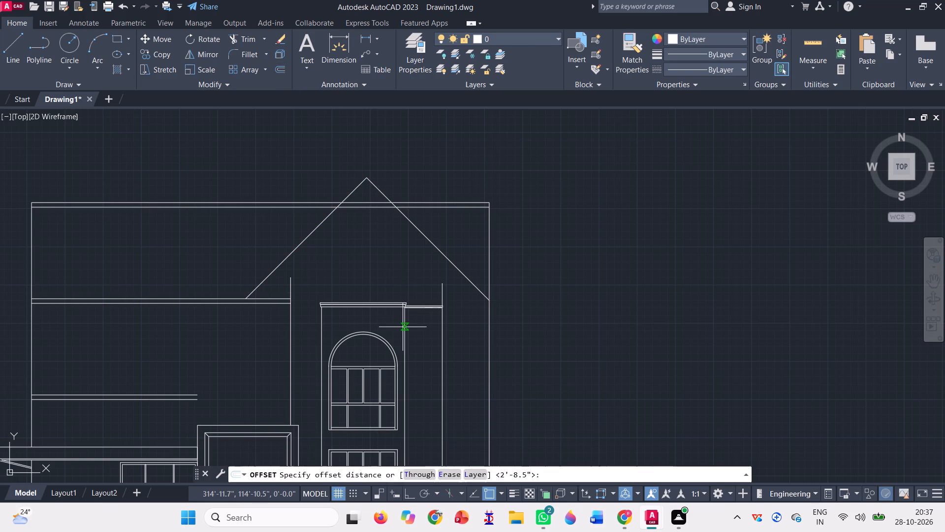
scroll(267, 299, up, 2)
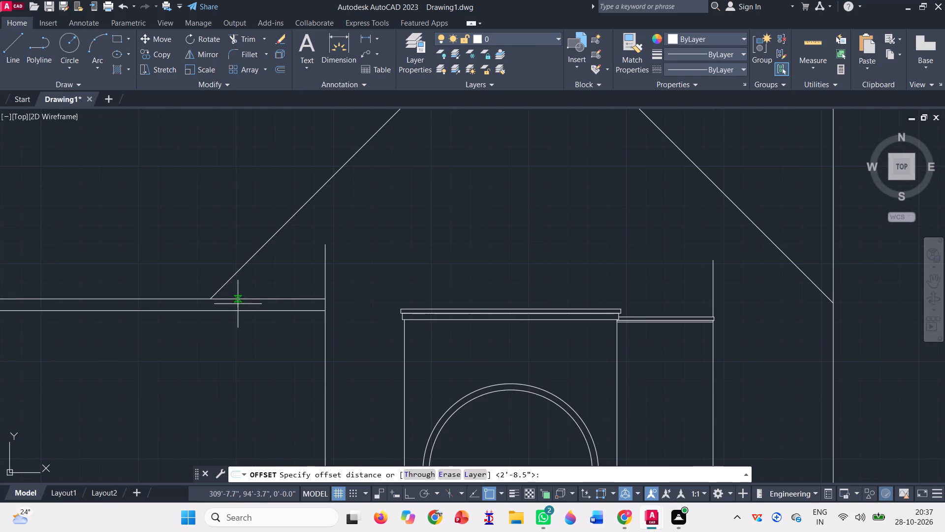
click(212, 299)
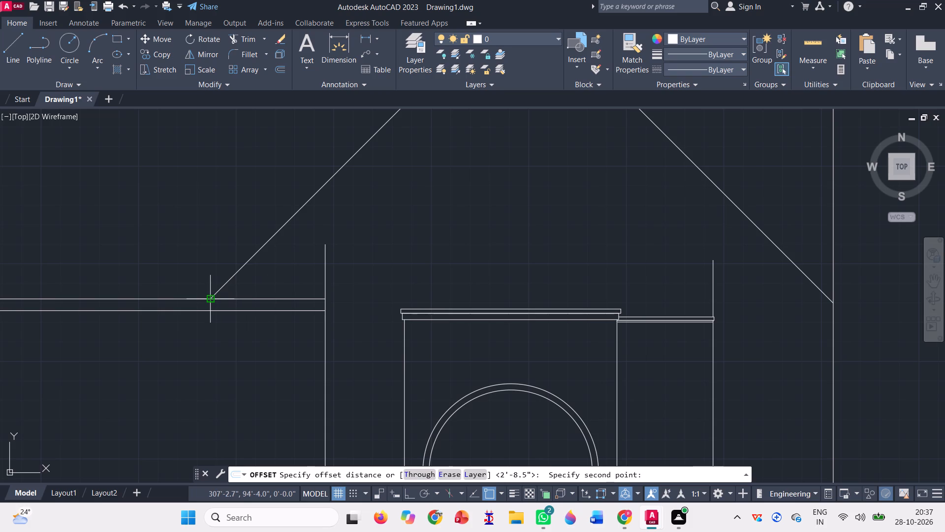
scroll(212, 299, up, 3)
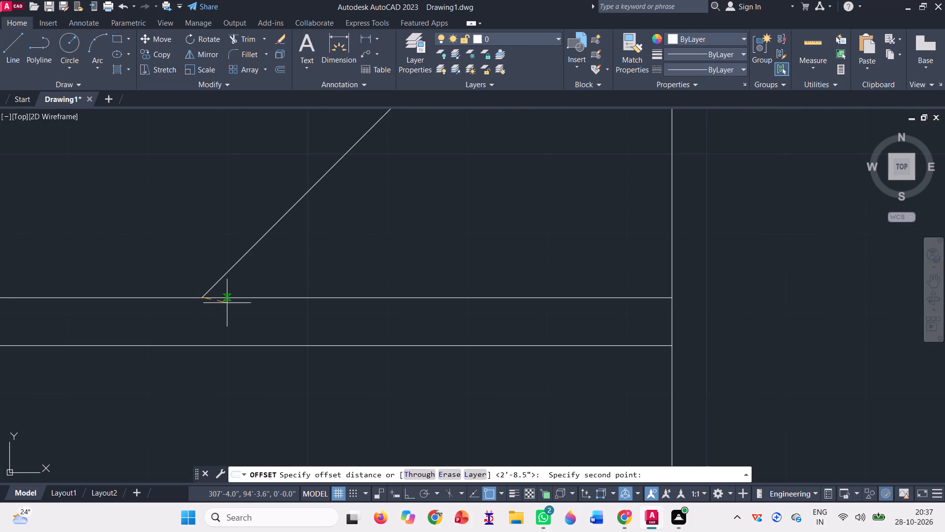
click(227, 299)
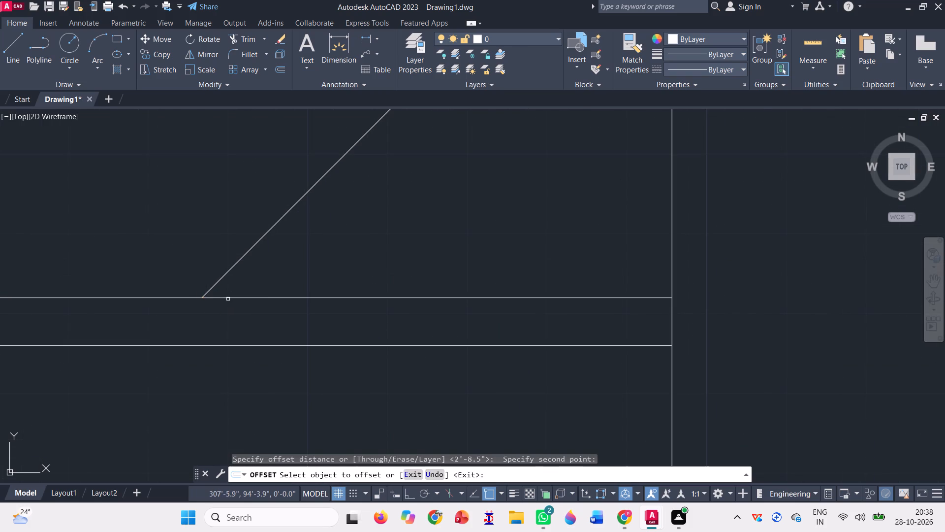
scroll(245, 336, down, 3)
click(277, 264)
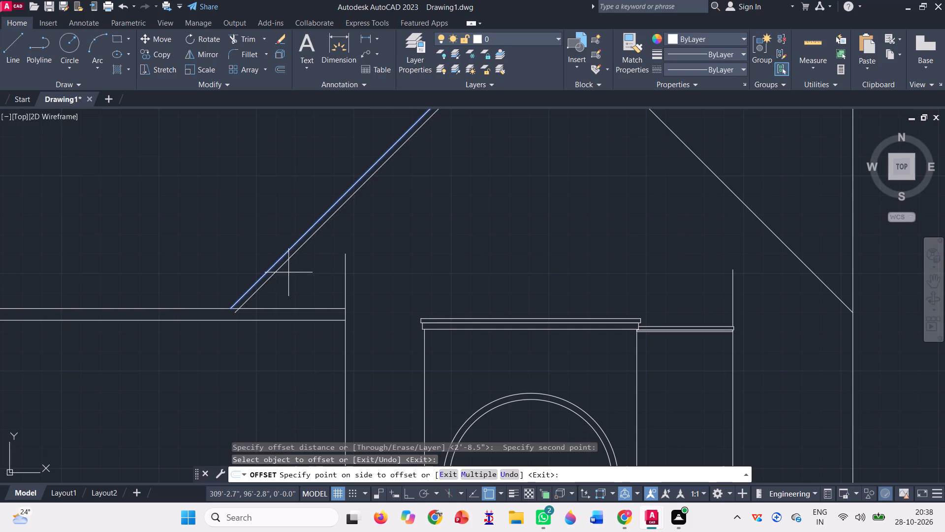
click(288, 272)
scroll(258, 294, down, 3)
scroll(340, 248, up, 2)
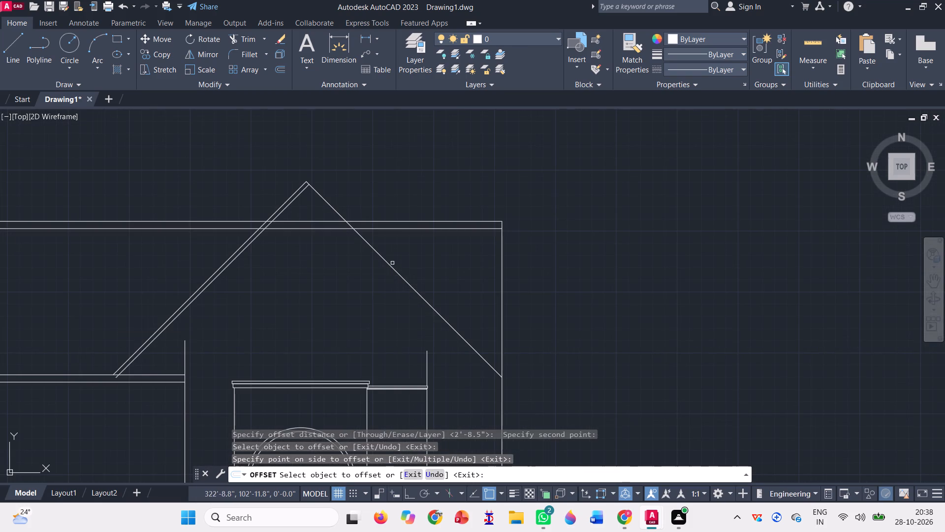
click(390, 265)
click(348, 287)
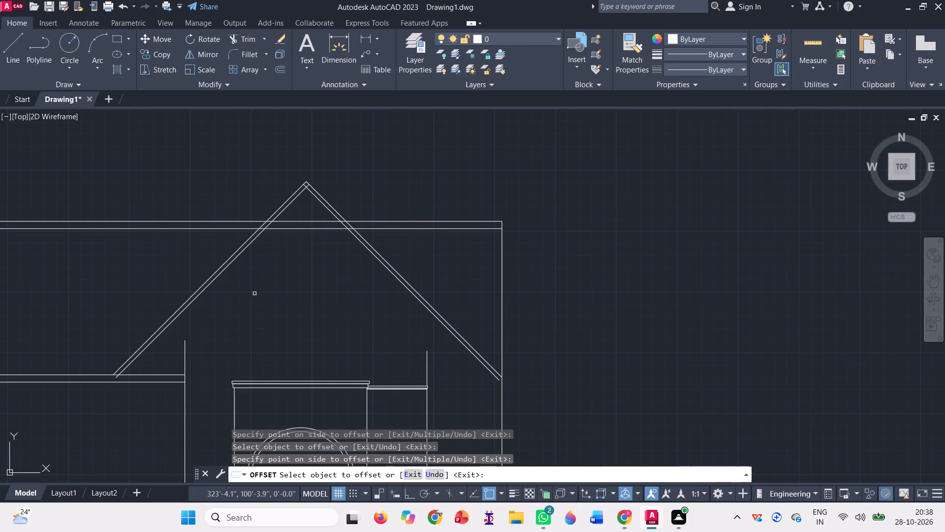
Offset the two new inner gable lines inward again by the same distance to form triple-lined slopes.
click(205, 290)
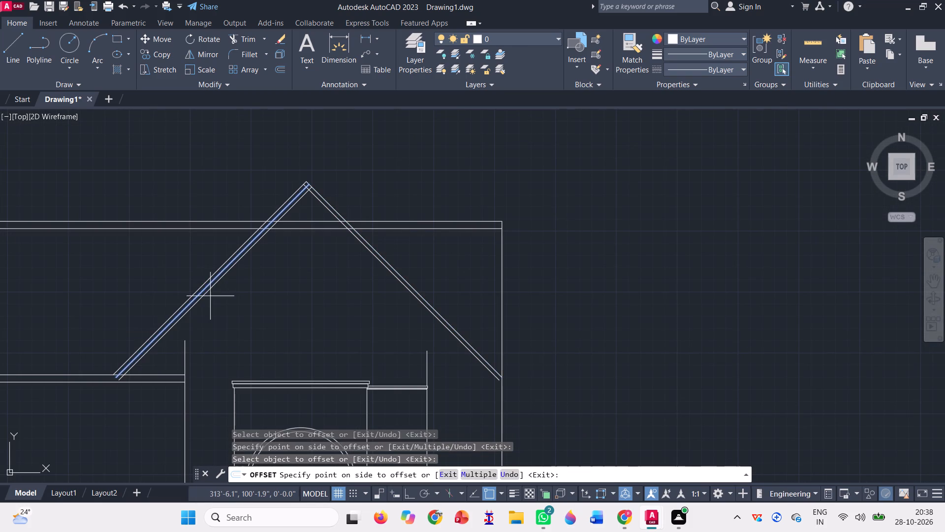
click(211, 298)
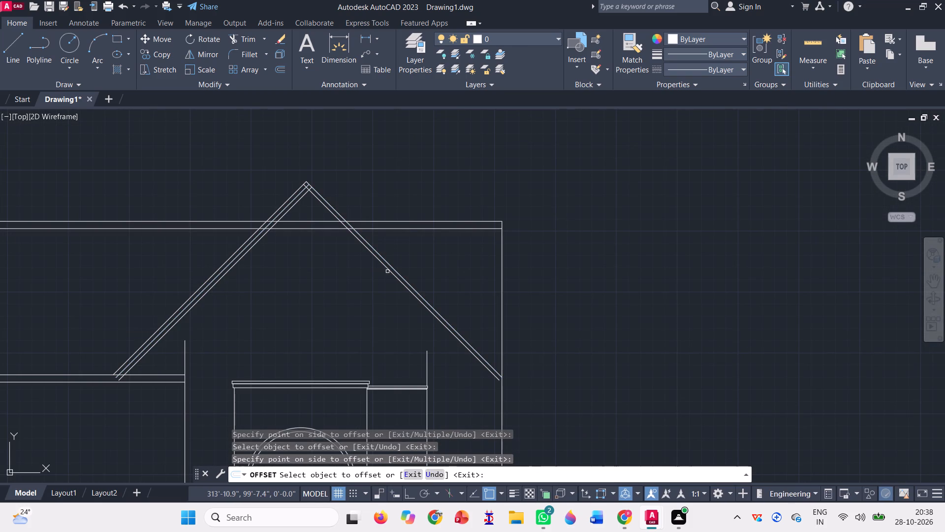
click(387, 271)
click(372, 281)
key(space)
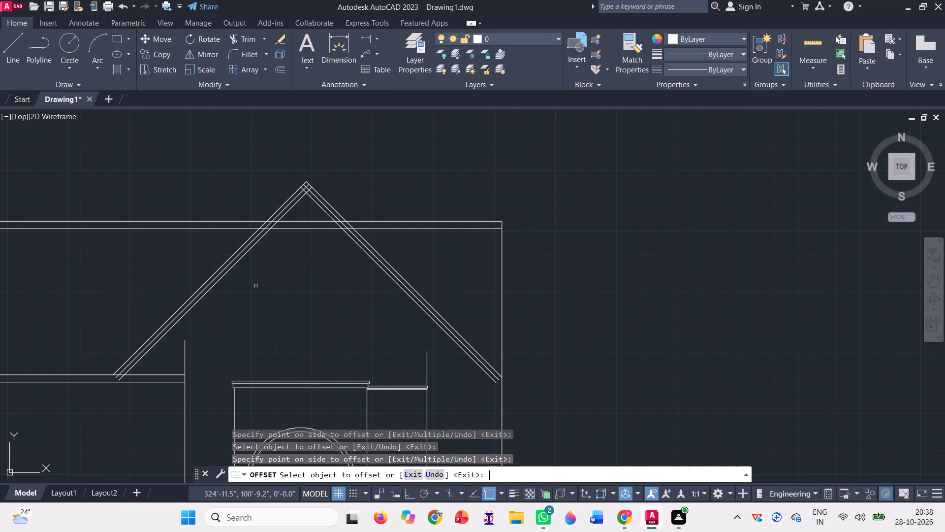
Draw a horizontal line with Ortho on, spanning the gable from slope to slope just above its lower ends.
scroll(340, 362, down, 1)
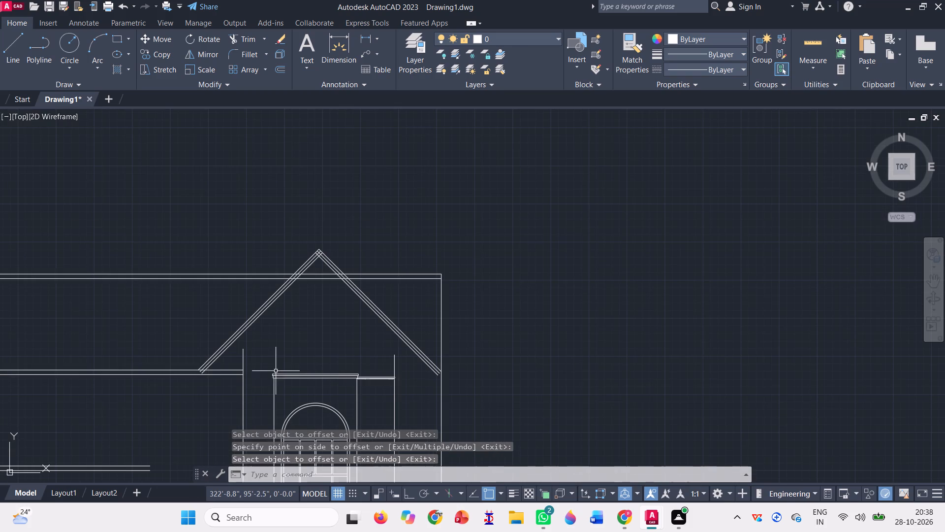
key(l)
key(Return)
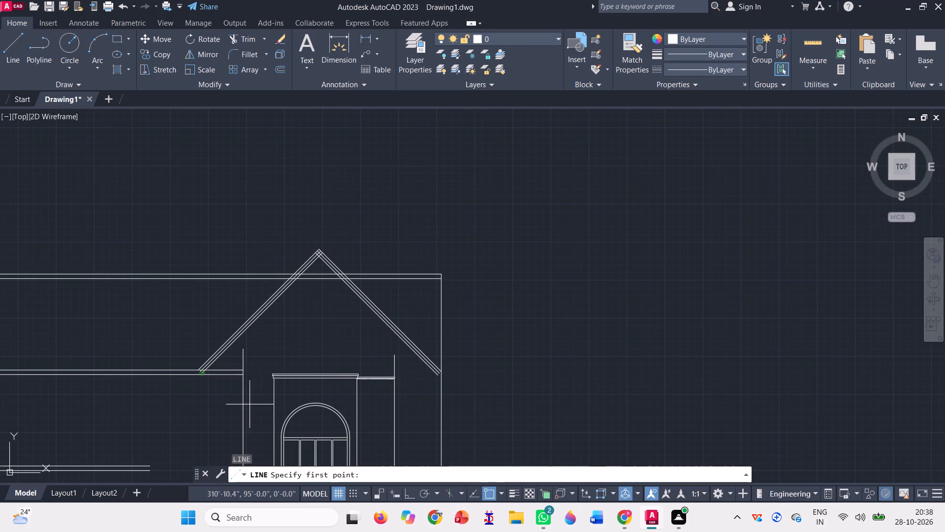
scroll(217, 397, up, 2)
click(173, 306)
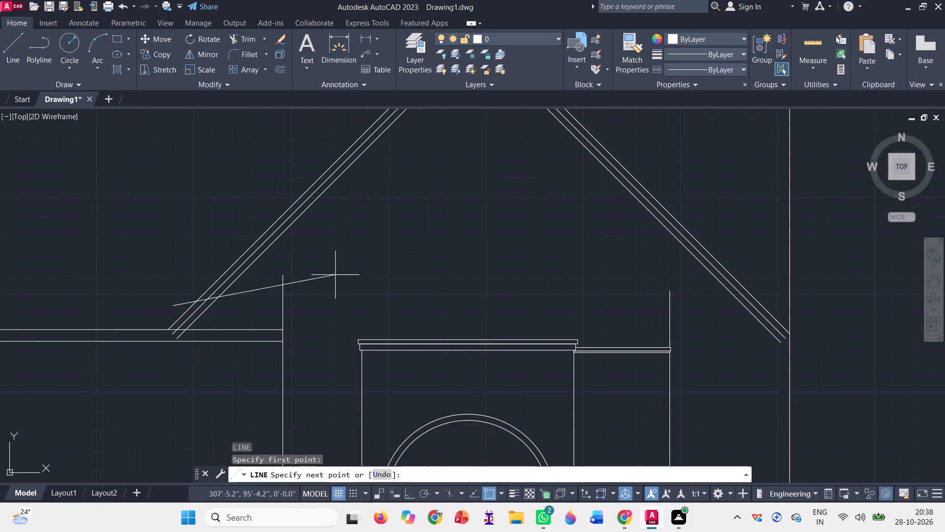
scroll(335, 275, down, 2)
key(F8)
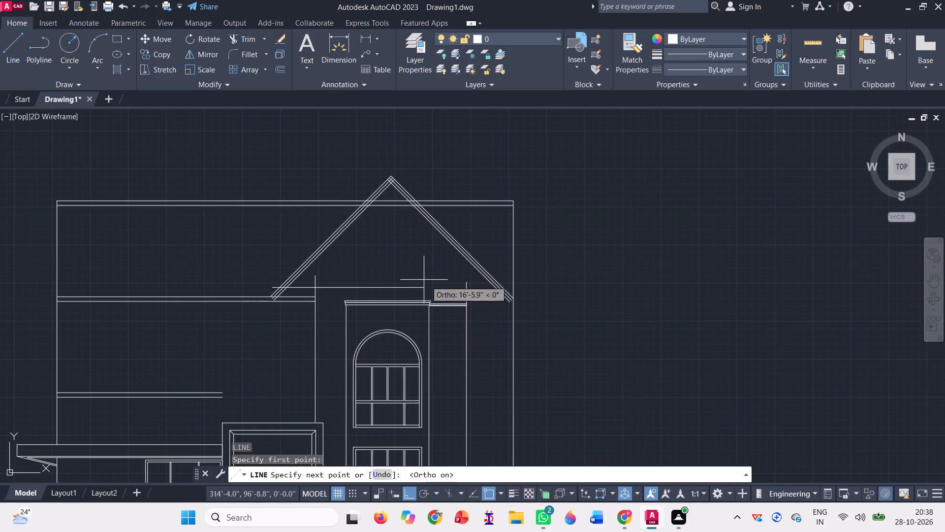
scroll(515, 294, up, 2)
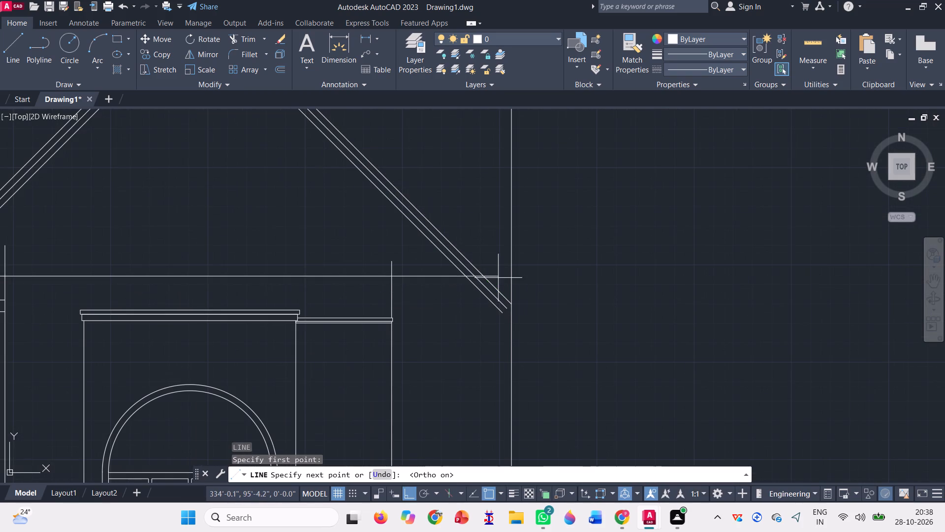
click(498, 276)
key(space)
Trim the crossing line ends at the gable's apex so that the three slope lines meet in clean nested peaks.
scroll(448, 308, down, 2)
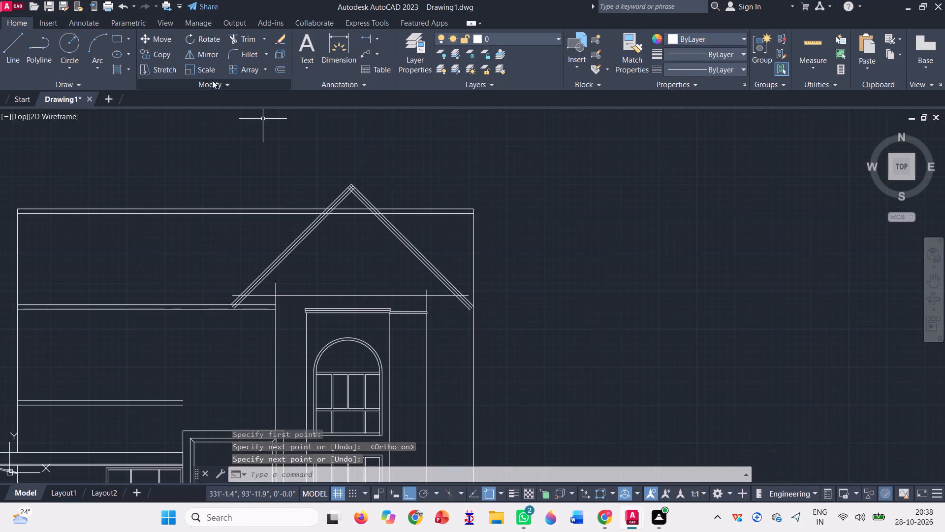
click(249, 41)
scroll(335, 182, up, 2)
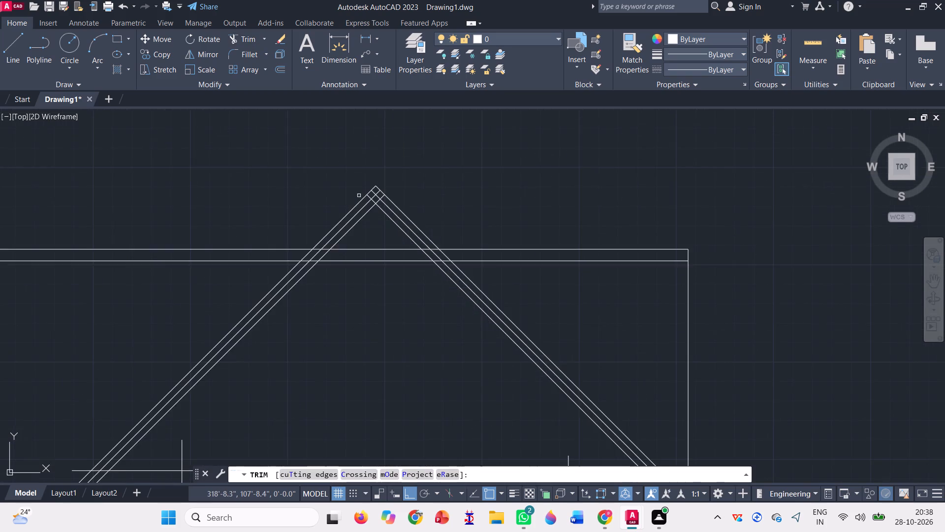
scroll(399, 194, up, 4)
click(242, 176)
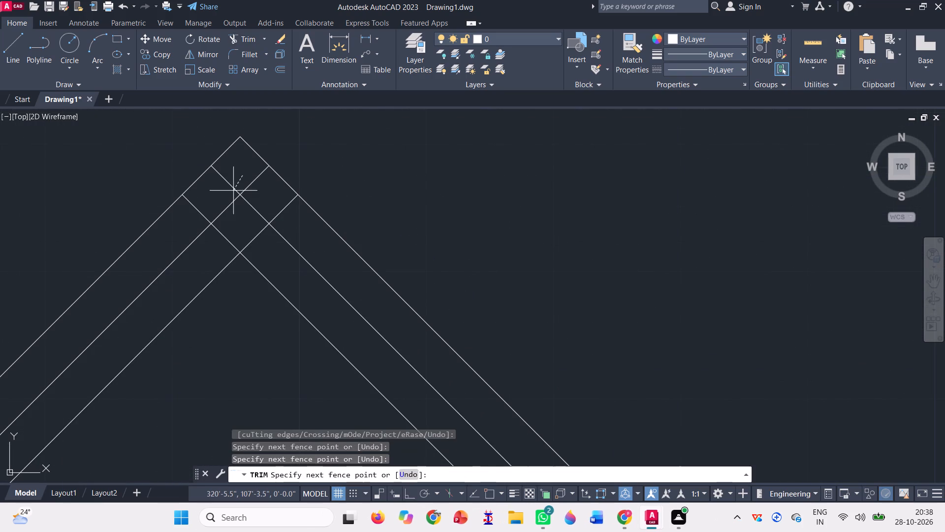
click(192, 212)
click(238, 178)
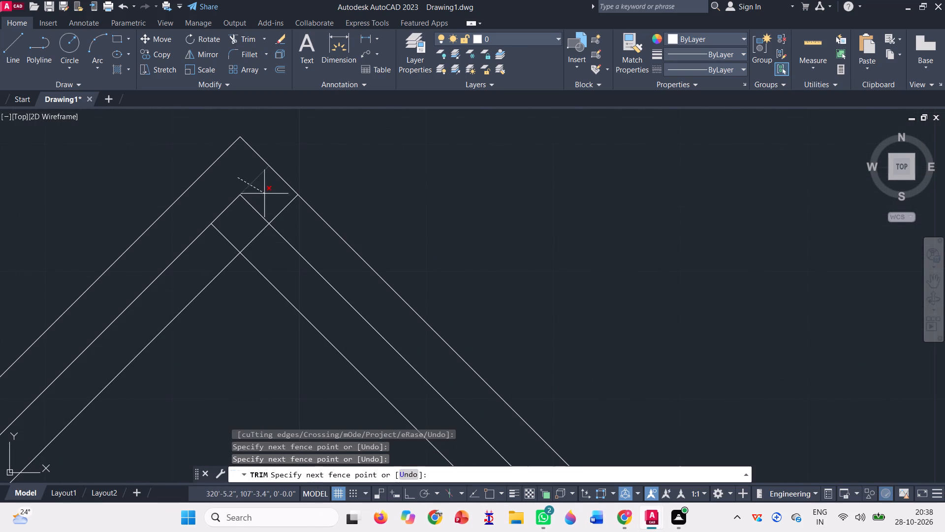
click(285, 217)
click(246, 225)
click(266, 239)
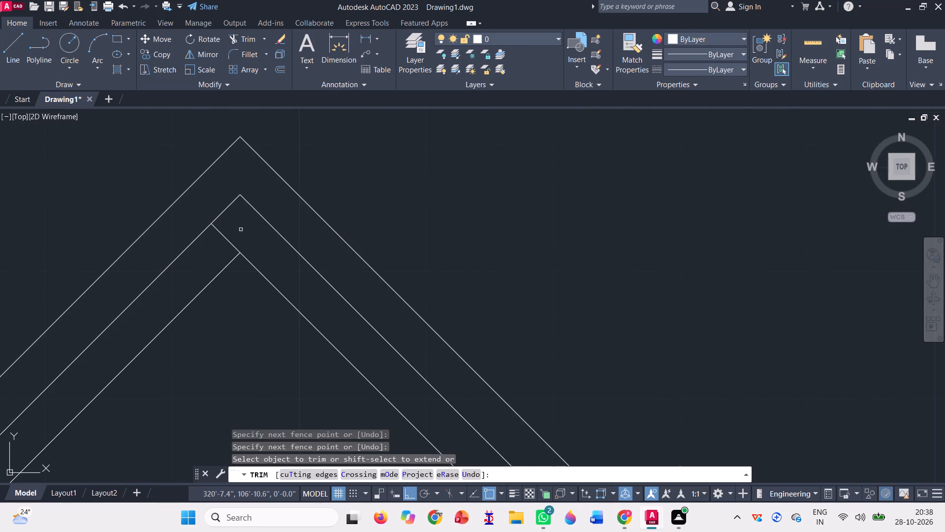
click(239, 227)
click(221, 256)
Trim the two horizontal main roof lines where they cross the gable's left triple-lined slope.
scroll(234, 225, down, 5)
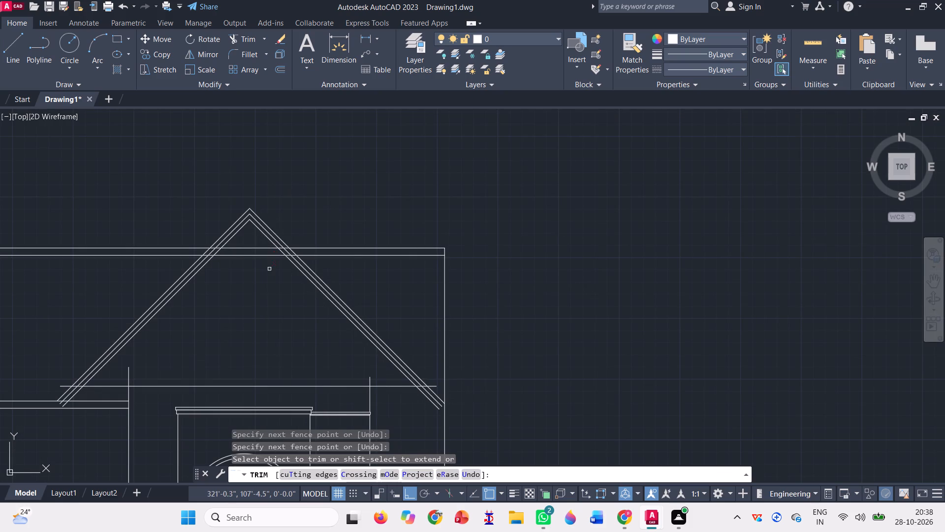
scroll(202, 251, up, 3)
scroll(272, 258, down, 2)
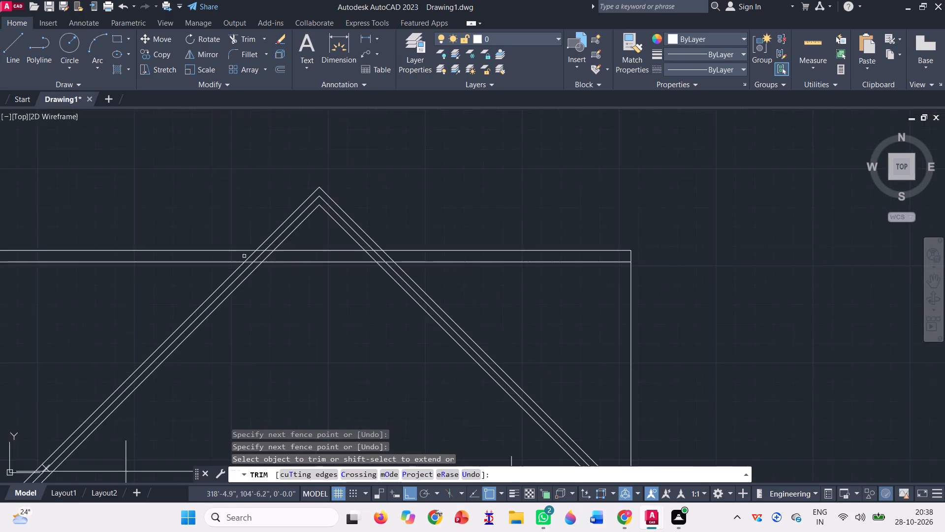
scroll(242, 255, up, 4)
click(267, 303)
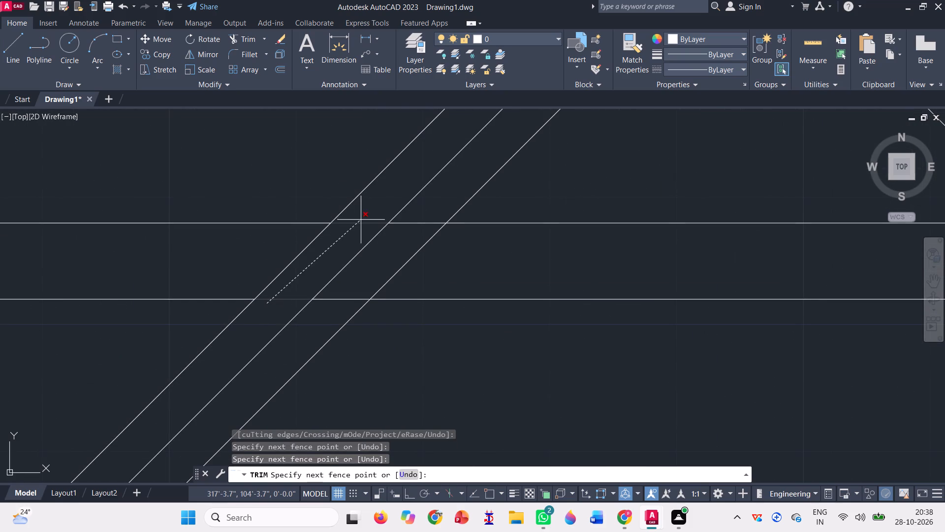
click(363, 216)
click(328, 312)
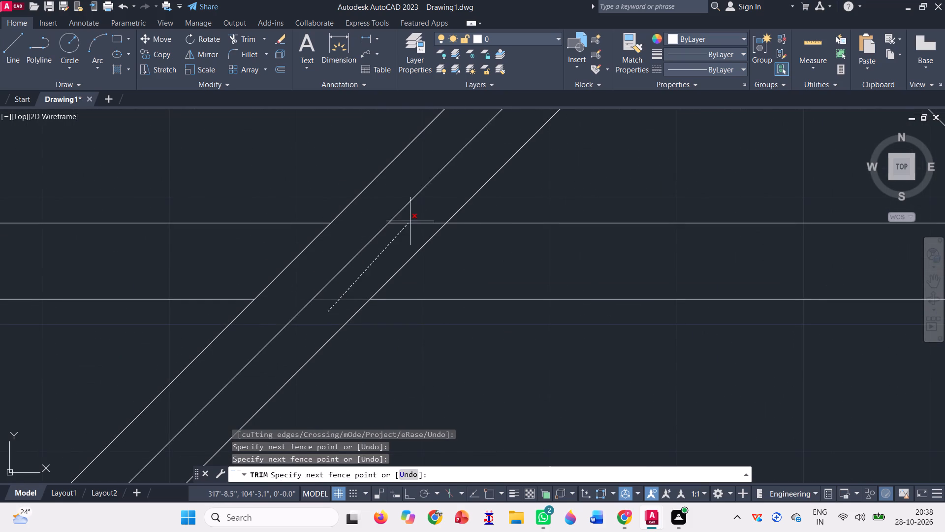
click(411, 218)
Trim the two horizontal main roof lines inside the gable and where they cross its right triple-lined slope.
scroll(316, 264, down, 3)
click(428, 234)
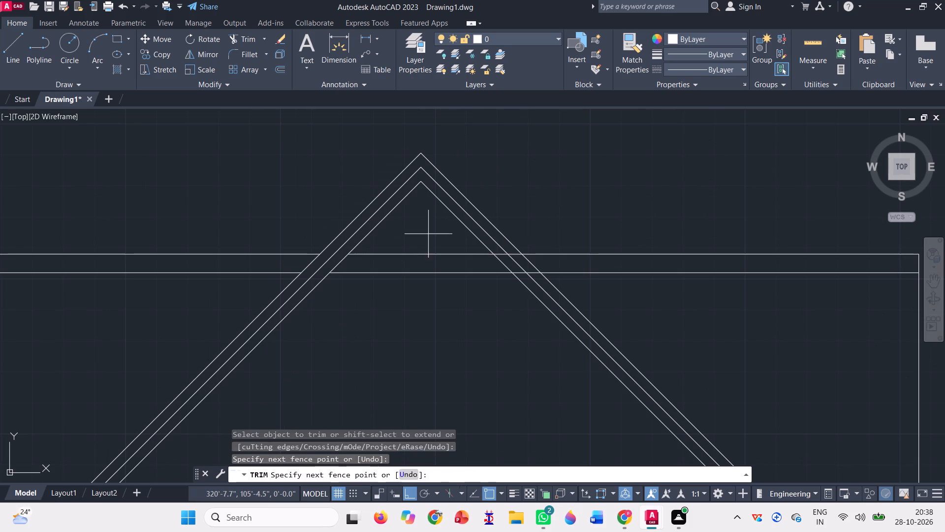
click(436, 302)
scroll(493, 252, up, 3)
click(502, 238)
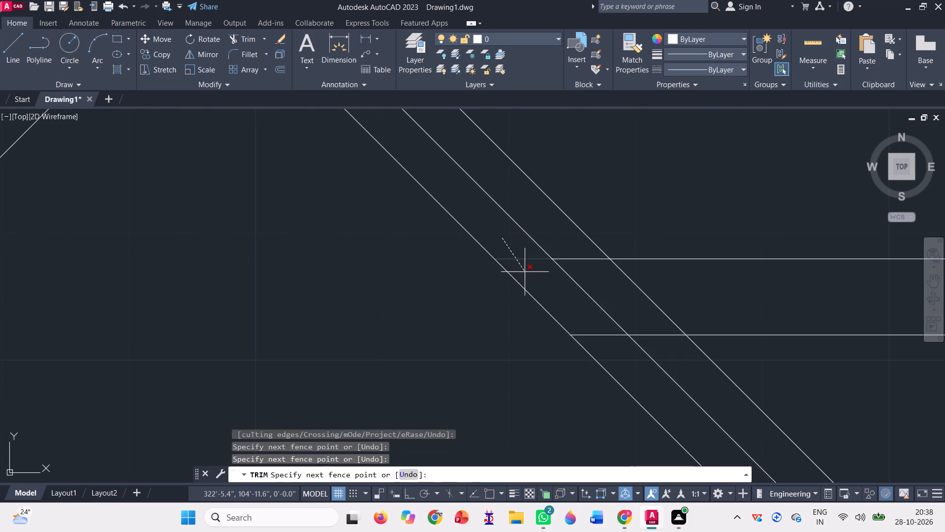
click(613, 352)
click(555, 230)
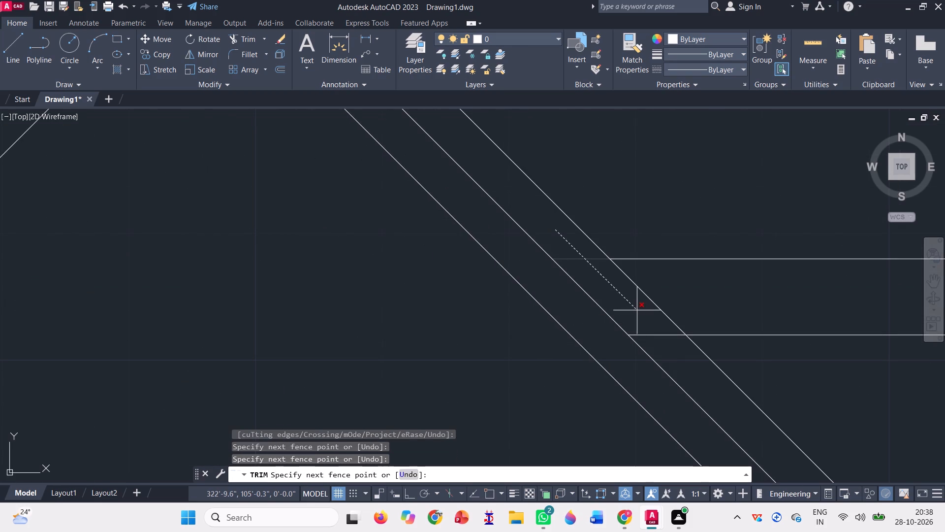
click(669, 347)
Trim the lower ends of the gable's left triple slope lines where they pass below the upper eave line.
scroll(454, 283, down, 3)
scroll(402, 241, down, 2)
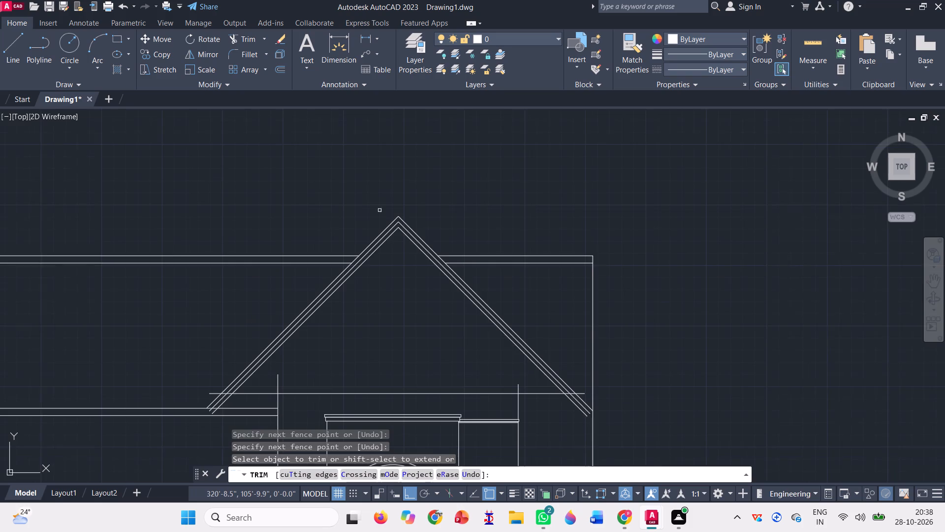
scroll(379, 208, down, 2)
scroll(362, 295, up, 3)
scroll(143, 268, up, 2)
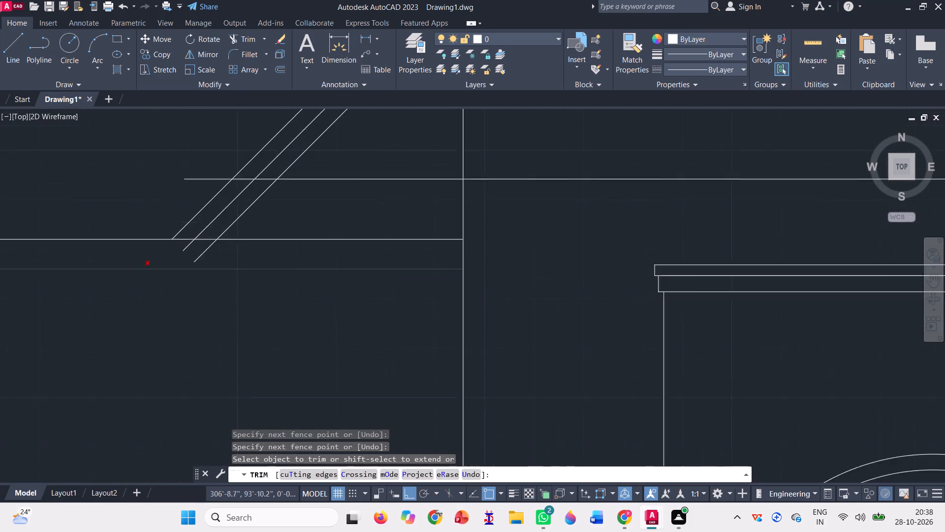
scroll(143, 267, up, 1)
click(263, 250)
click(203, 233)
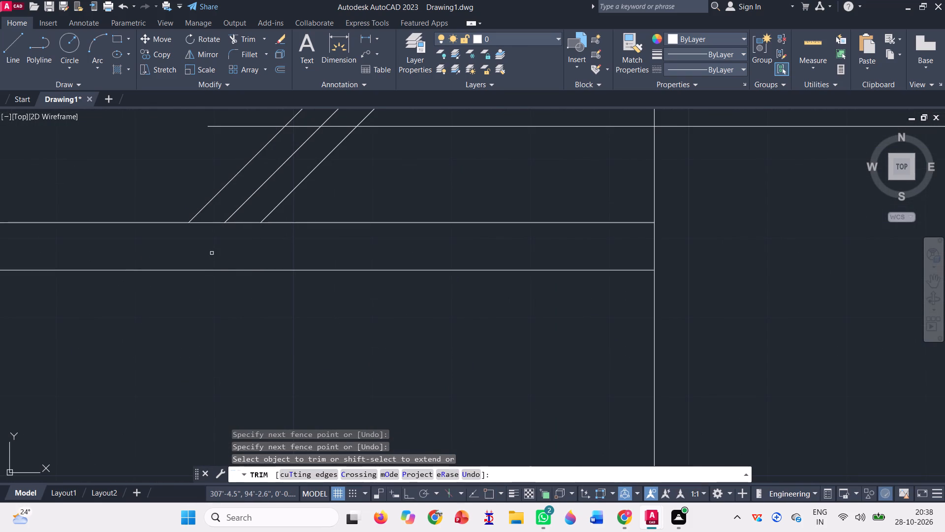
scroll(225, 269, down, 4)
key(Escape)
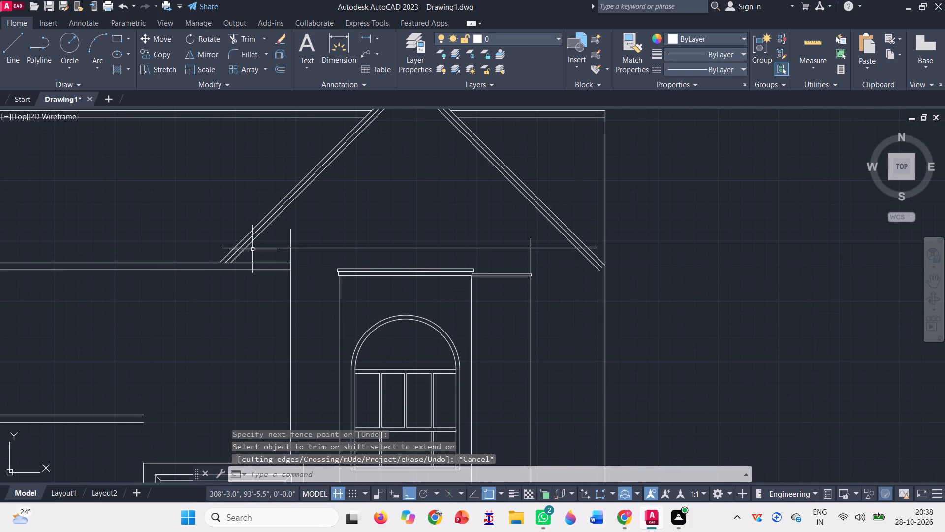
Draw two connected short lines across the left triple slope, from the inner line through the middle line's crossing with the horizontal to the outer line.
scroll(244, 269, up, 1)
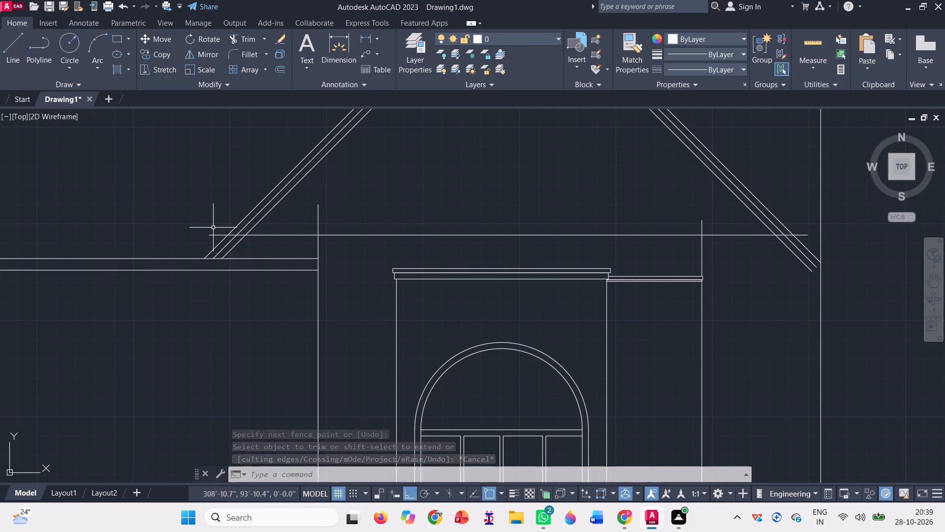
scroll(213, 228, up, 1)
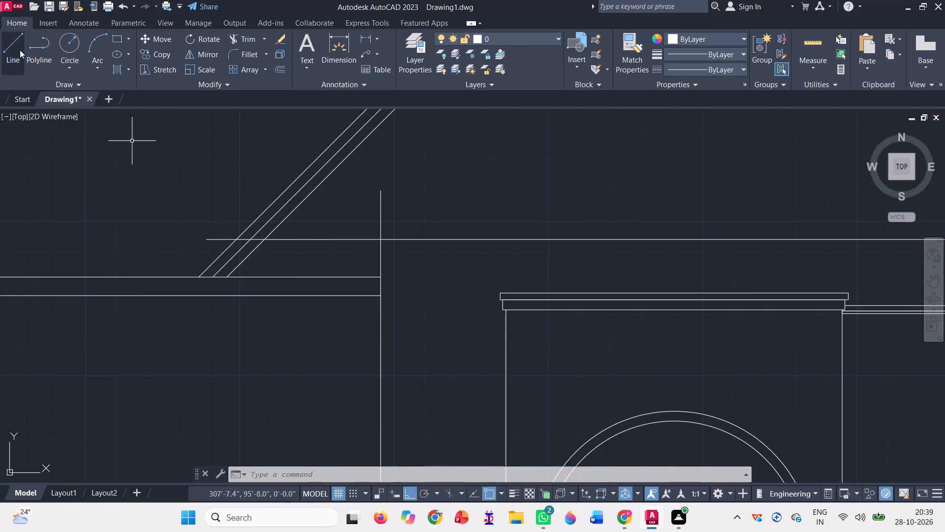
click(12, 50)
scroll(288, 287, up, 1)
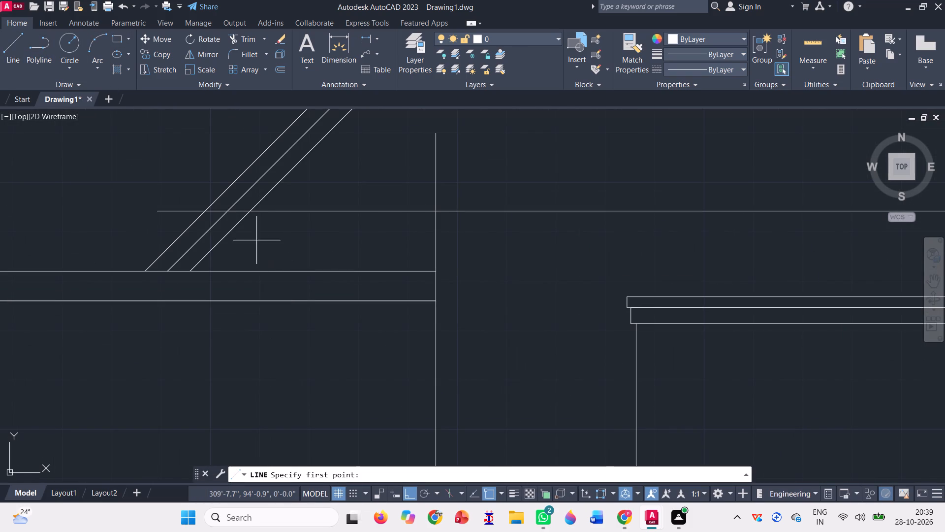
click(233, 224)
click(225, 209)
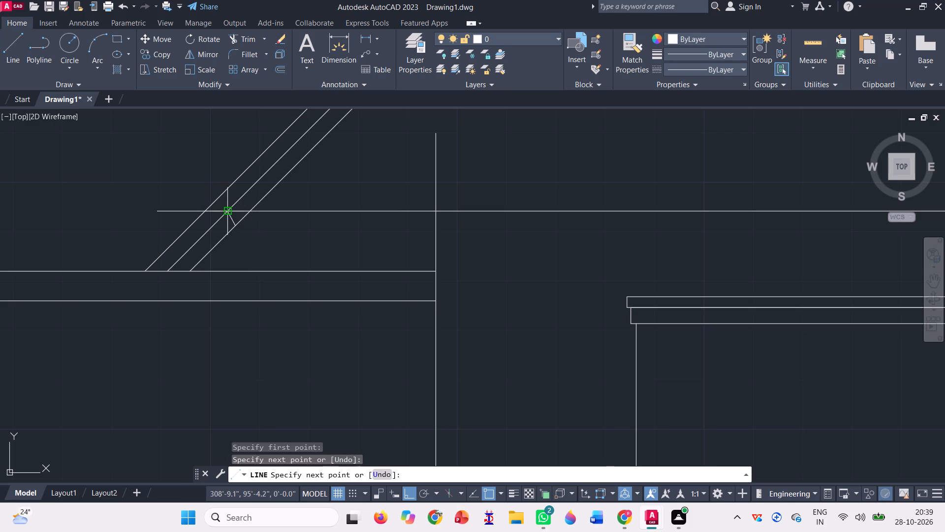
scroll(210, 201, up, 1)
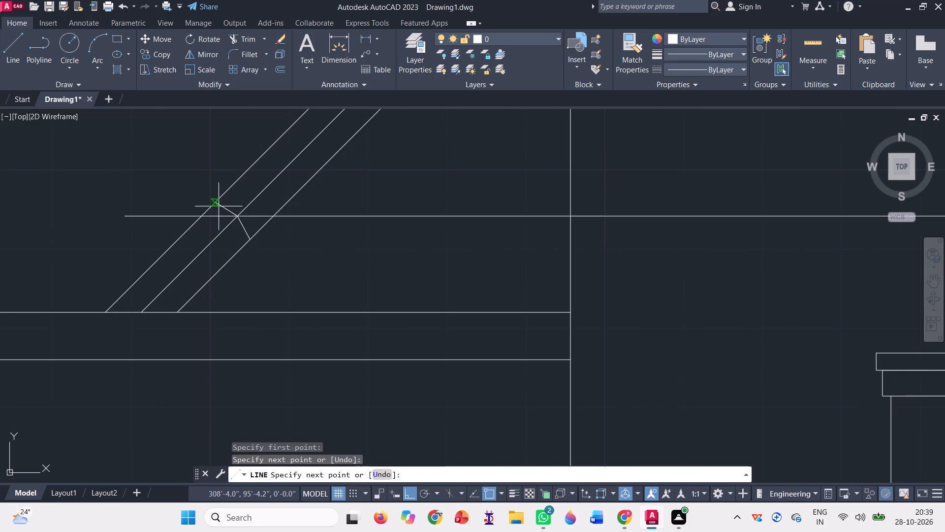
scroll(219, 207, up, 2)
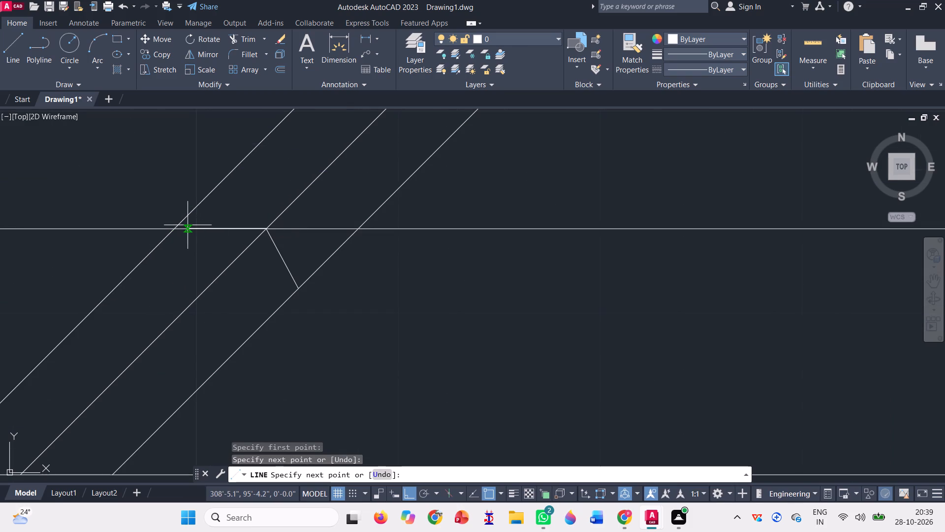
click(189, 219)
scroll(203, 243, down, 3)
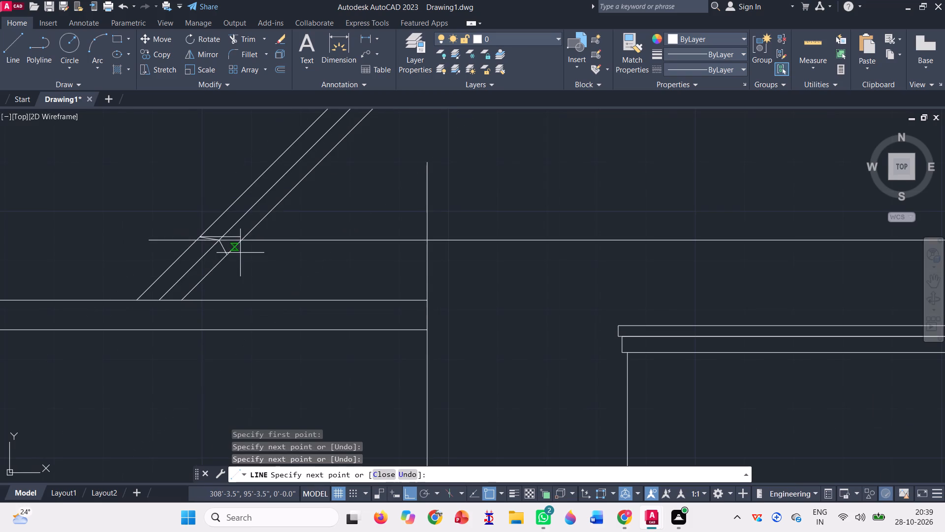
scroll(111, 245, down, 2)
key(space)
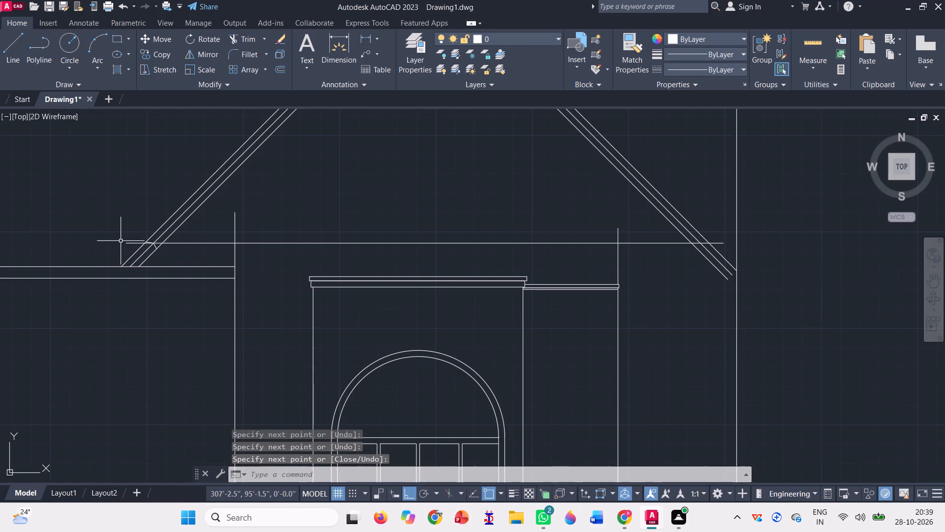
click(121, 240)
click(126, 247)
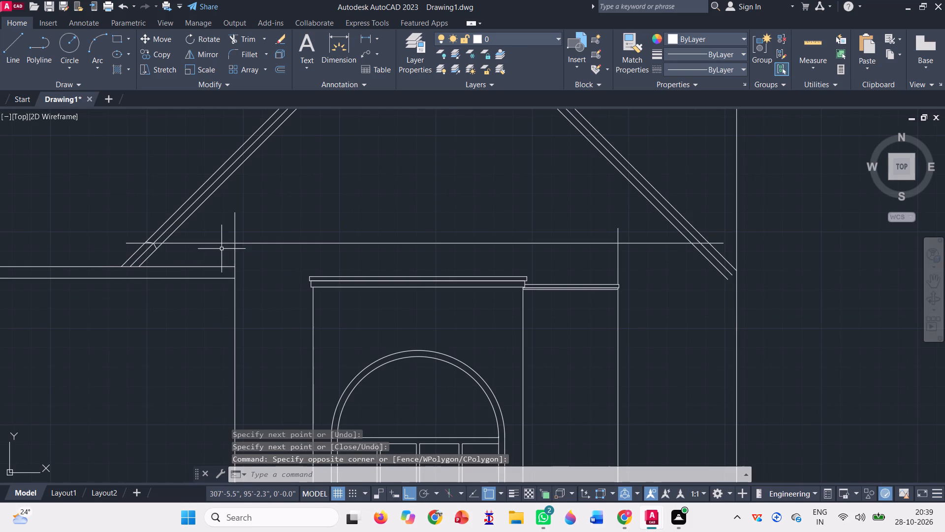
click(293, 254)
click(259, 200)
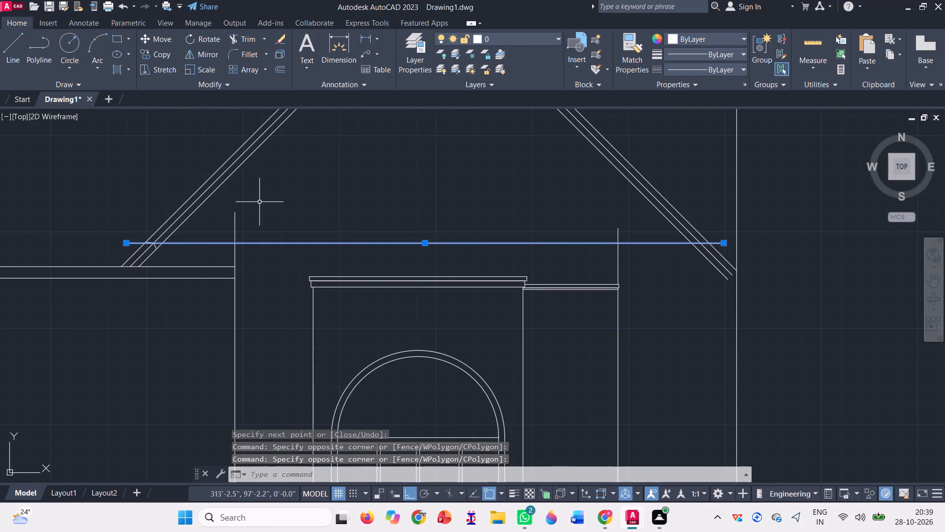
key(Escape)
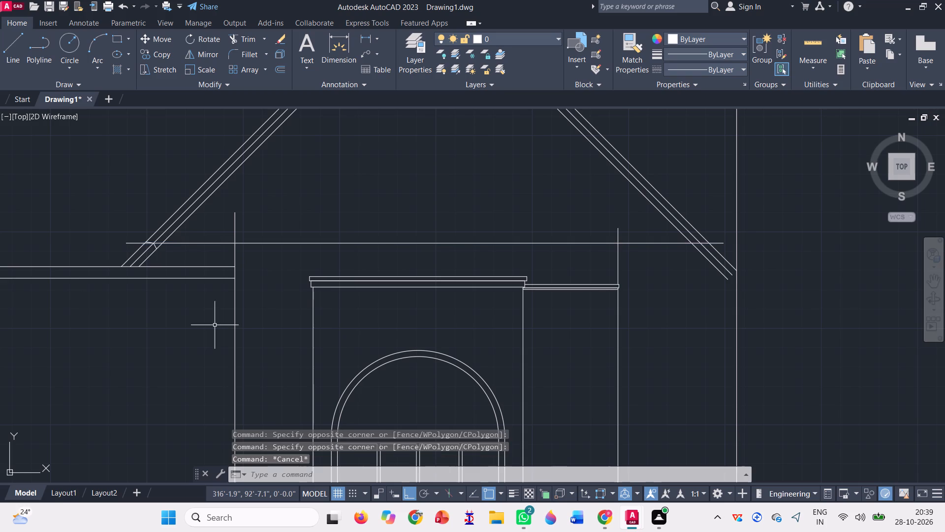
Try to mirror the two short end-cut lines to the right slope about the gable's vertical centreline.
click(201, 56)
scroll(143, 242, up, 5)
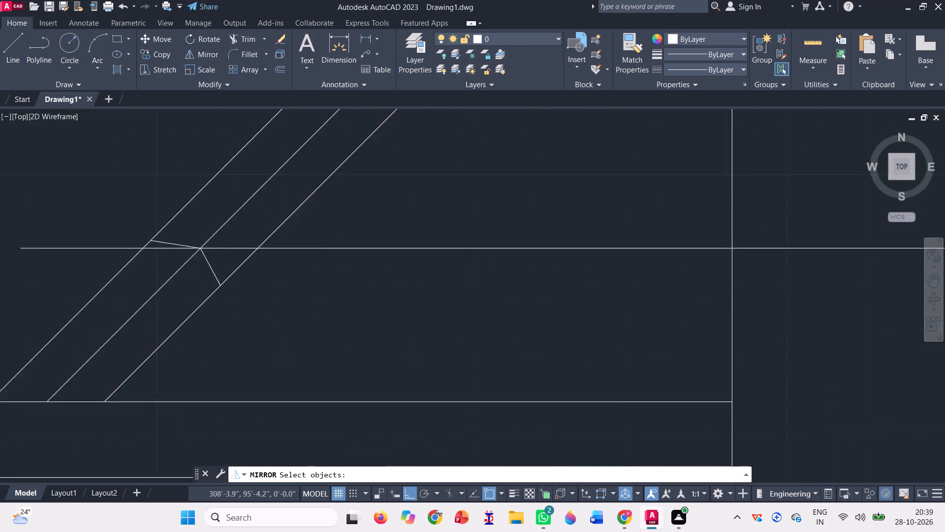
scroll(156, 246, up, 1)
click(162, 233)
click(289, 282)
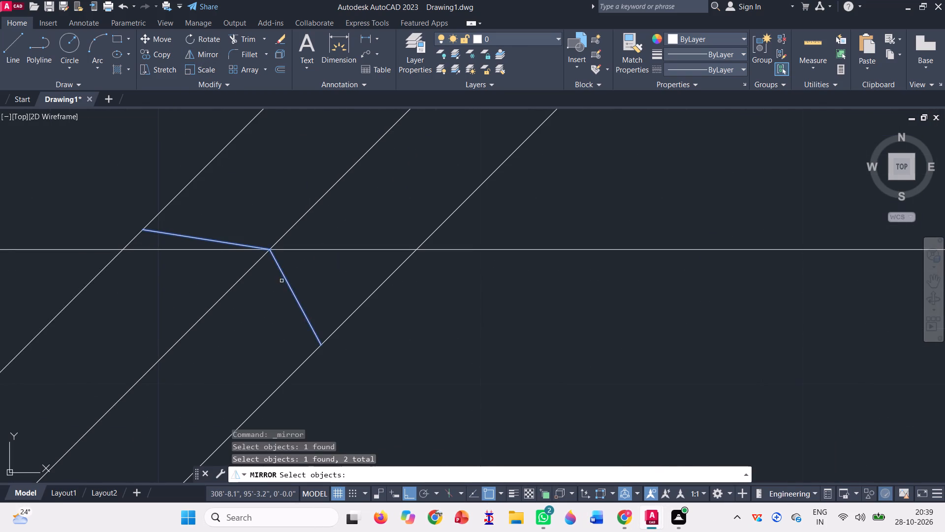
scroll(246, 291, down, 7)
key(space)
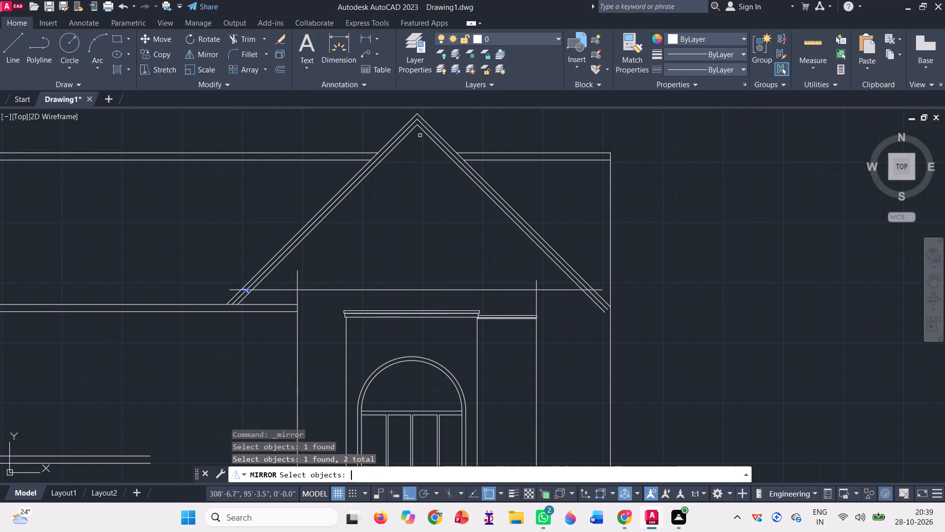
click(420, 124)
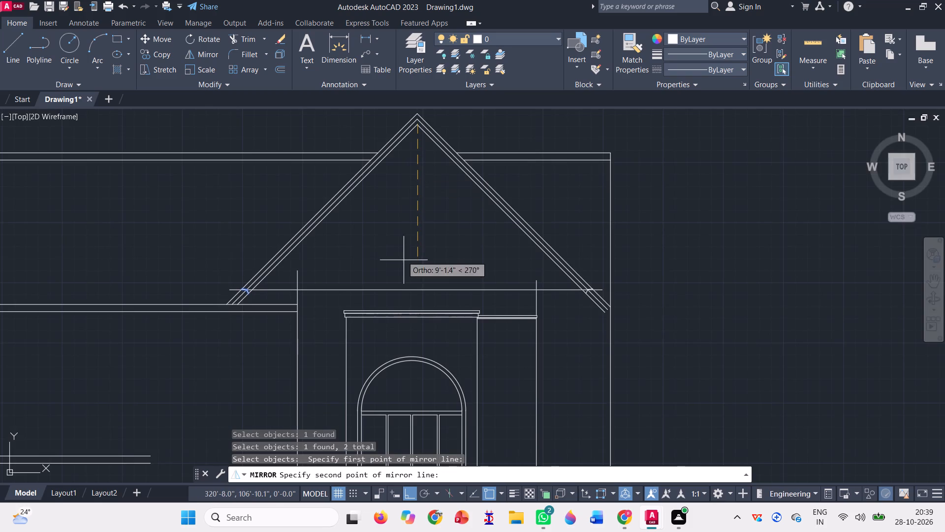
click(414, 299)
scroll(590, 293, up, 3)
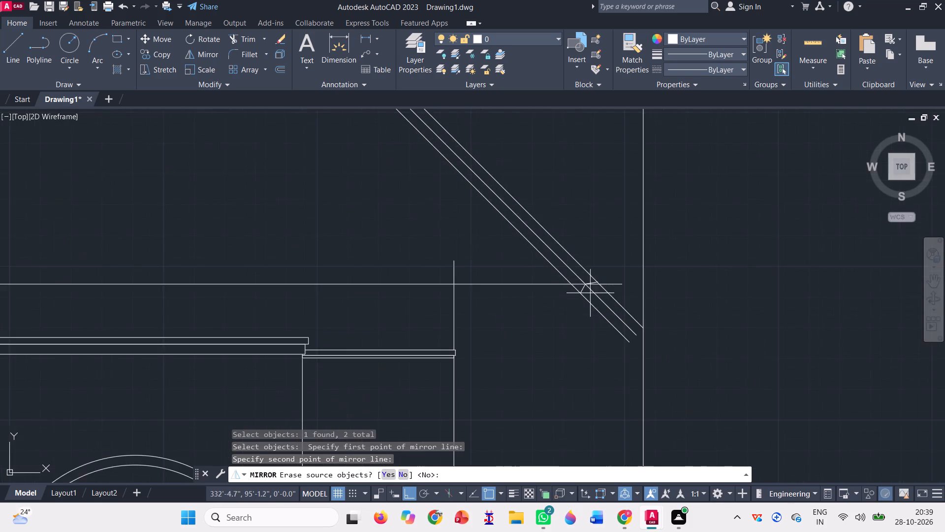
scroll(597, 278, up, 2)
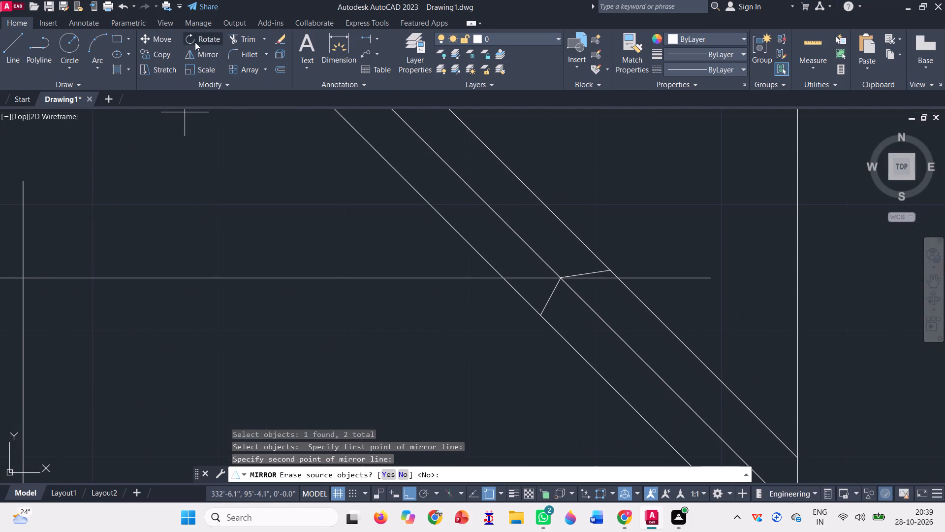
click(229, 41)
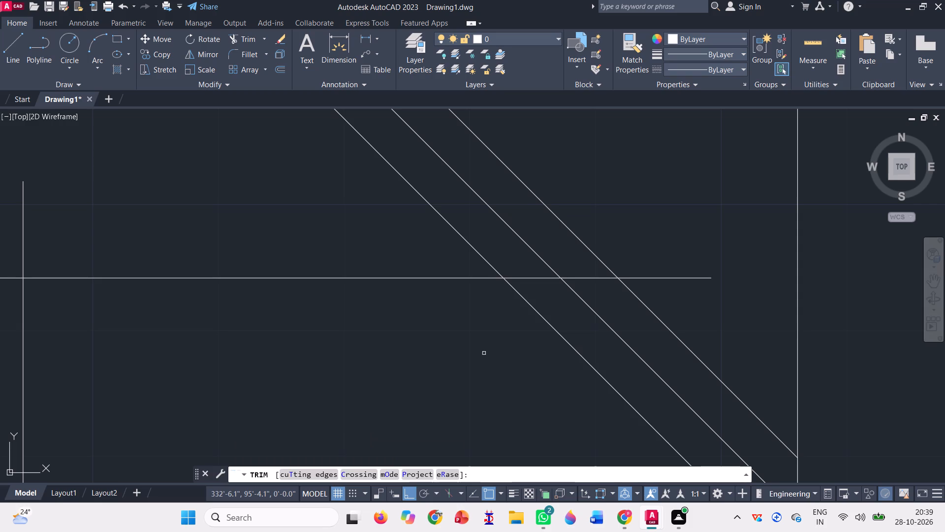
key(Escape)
Mirror the left slope's two short end-cut lines about a vertical line through the gable's apex, keeping the originals.
scroll(481, 355, down, 3)
scroll(331, 363, down, 2)
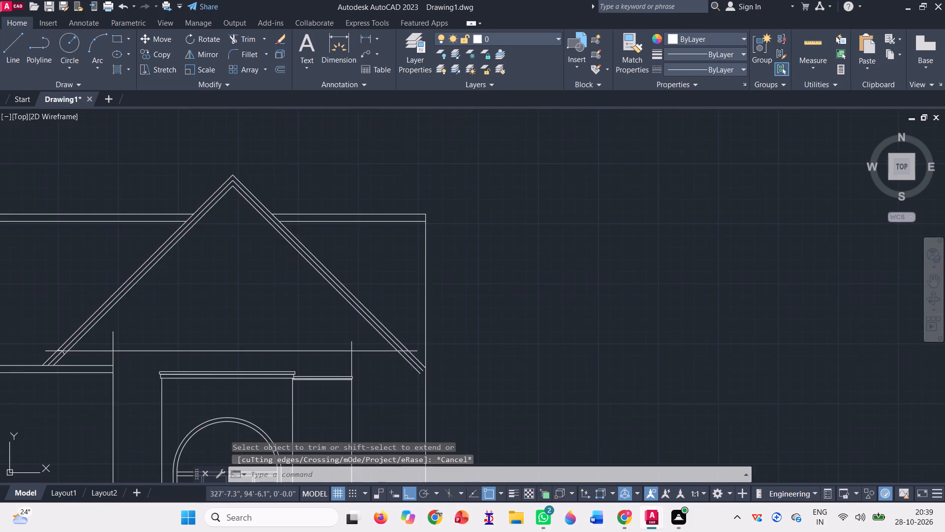
scroll(463, 376, down, 1)
scroll(185, 377, up, 3)
scroll(331, 318, up, 3)
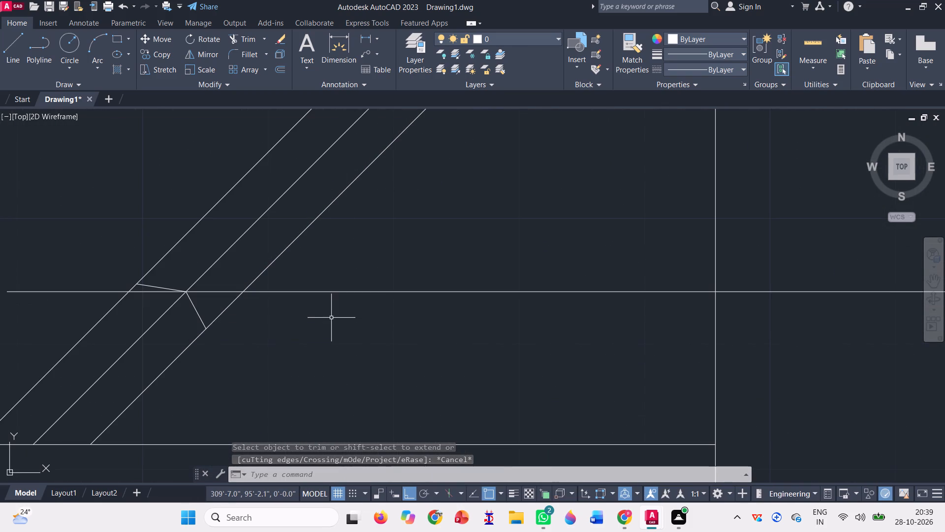
click(208, 309)
click(192, 313)
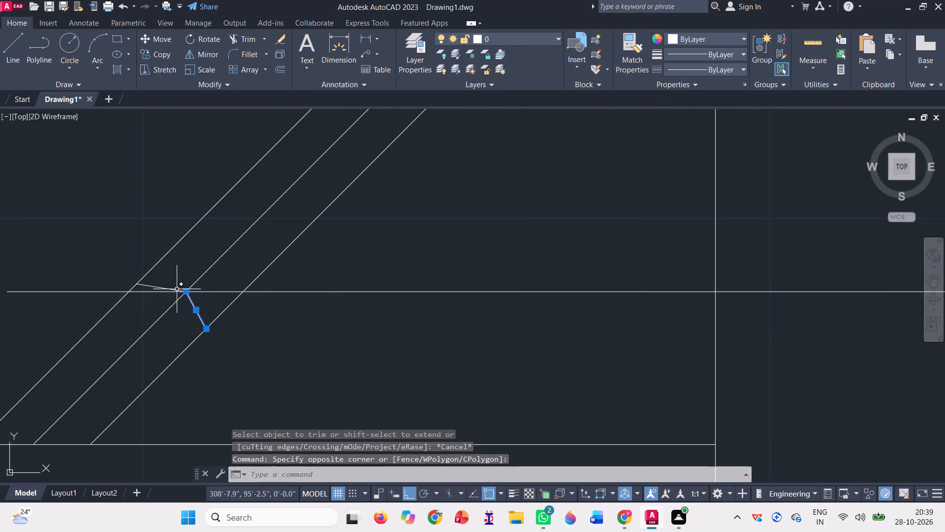
scroll(158, 275, up, 3)
click(143, 321)
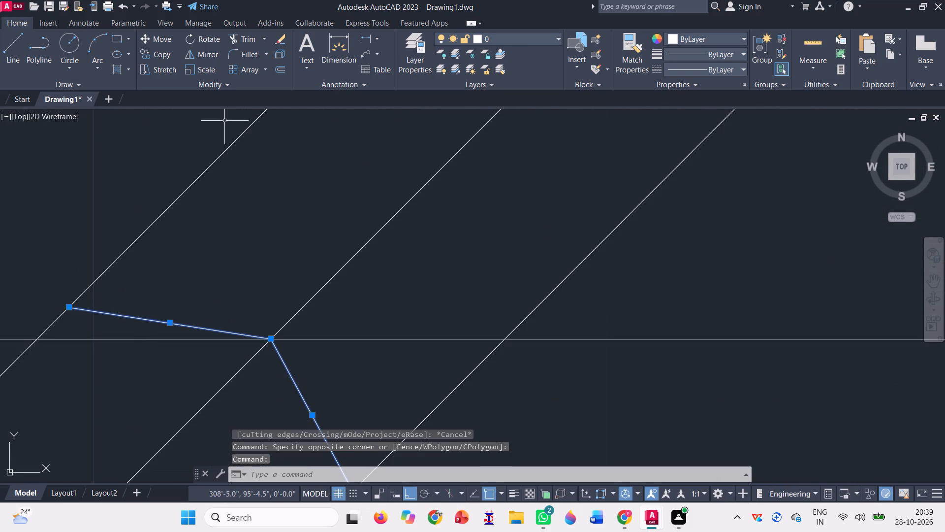
click(208, 56)
scroll(264, 358, down, 5)
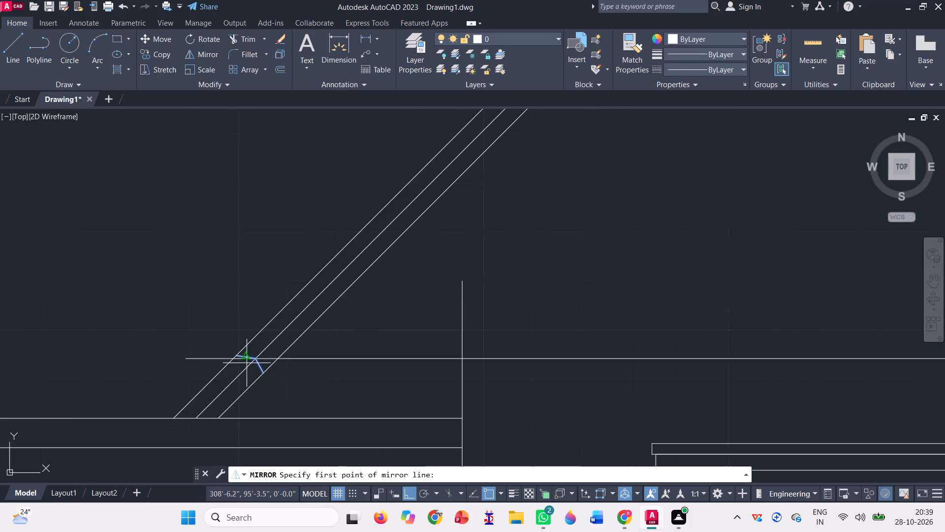
scroll(247, 363, down, 3)
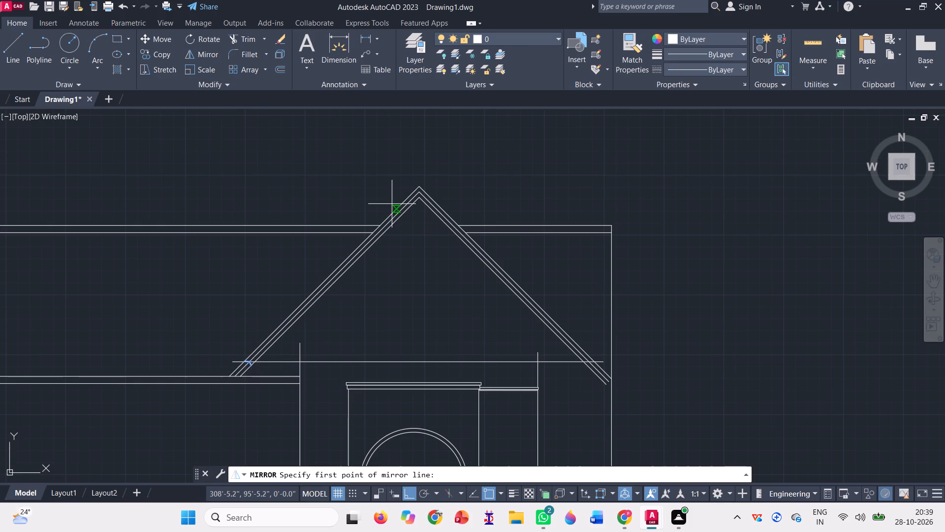
scroll(417, 193, up, 3)
click(423, 208)
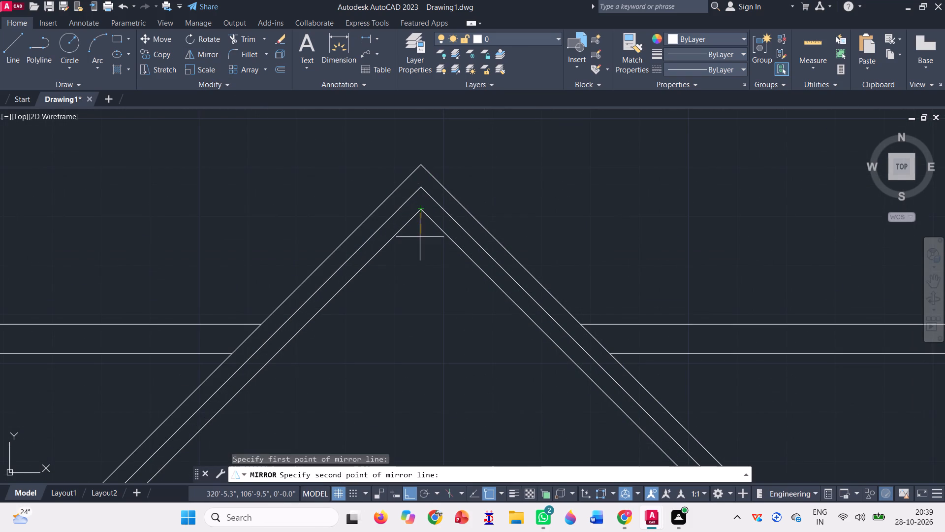
scroll(416, 196, down, 2)
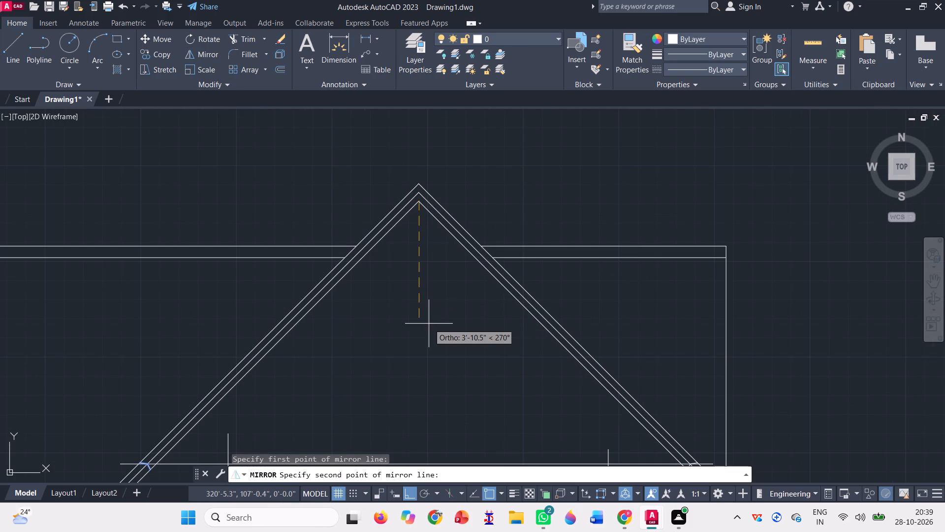
click(421, 338)
scroll(381, 229, down, 2)
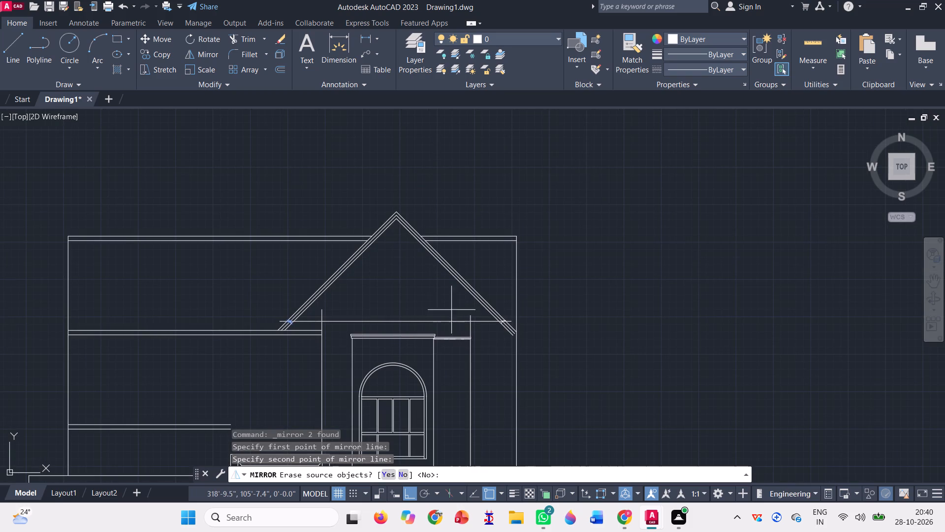
click(436, 303)
key(space)
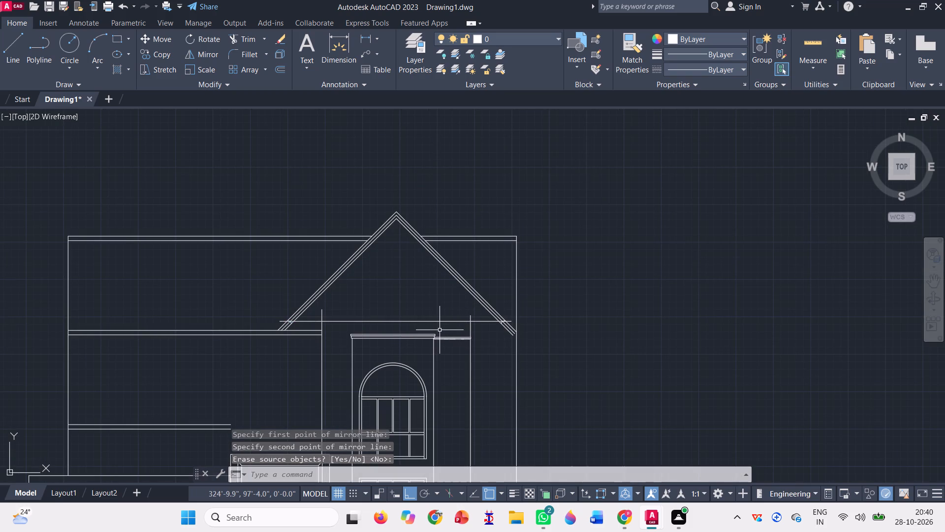
Trim the gable's right triple slope lines beyond their end cuts, along with the horizontal line's excess outside the slope's inner line.
click(240, 39)
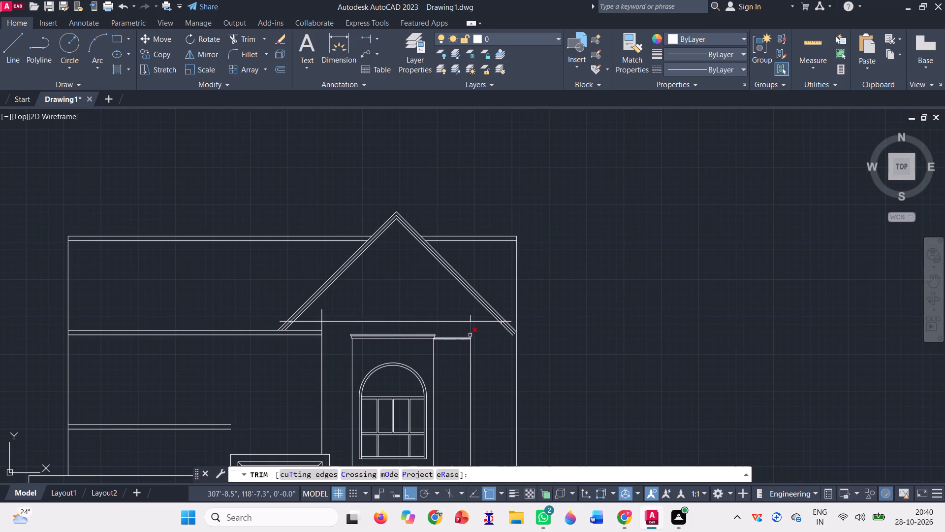
scroll(495, 335, up, 3)
click(522, 326)
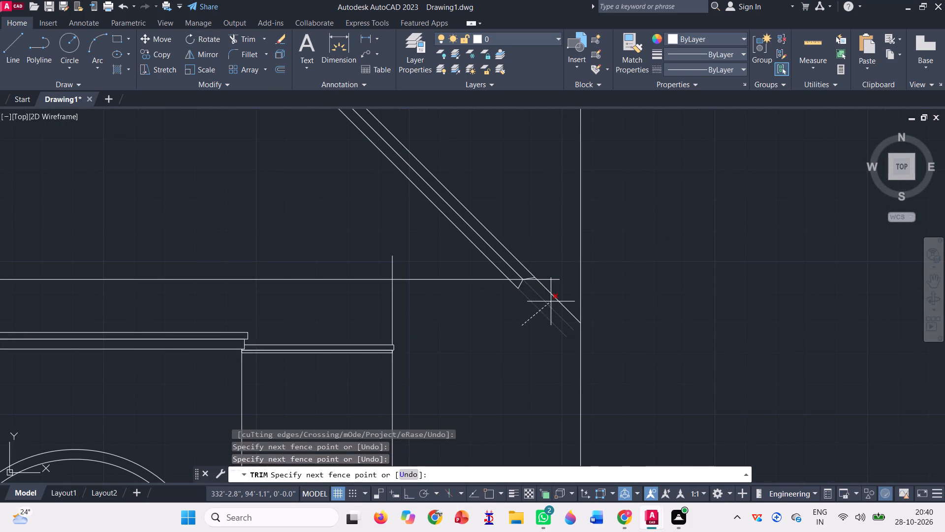
click(559, 297)
scroll(521, 269, up, 3)
scroll(591, 304, up, 3)
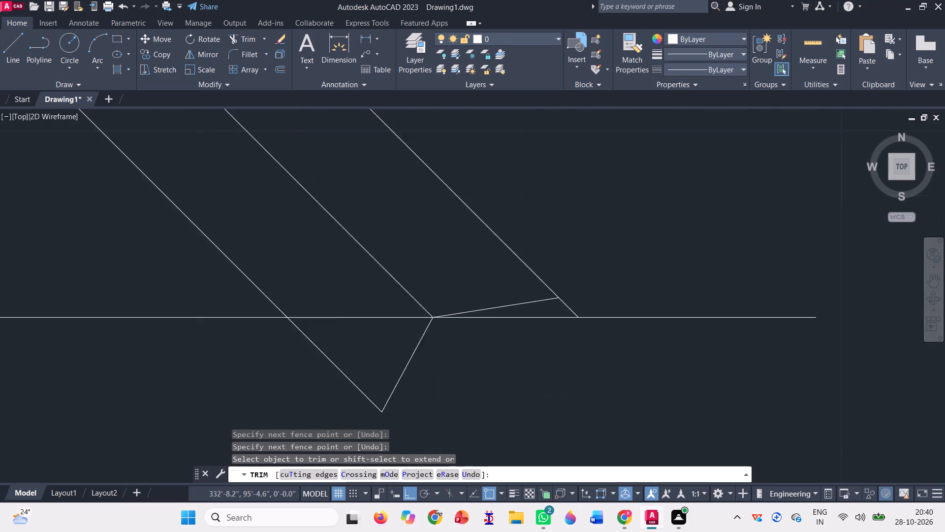
click(548, 306)
click(538, 321)
click(523, 346)
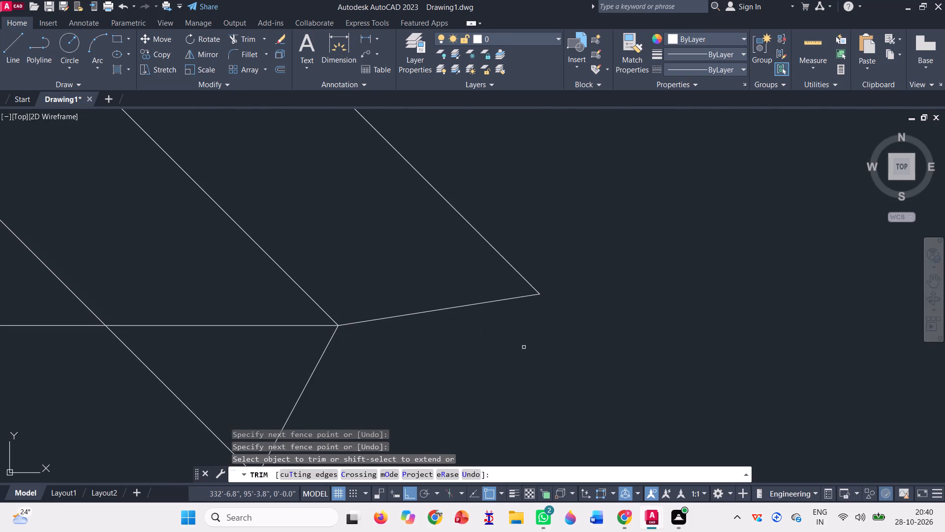
scroll(541, 335, down, 4)
scroll(497, 336, up, 3)
click(495, 334)
click(463, 297)
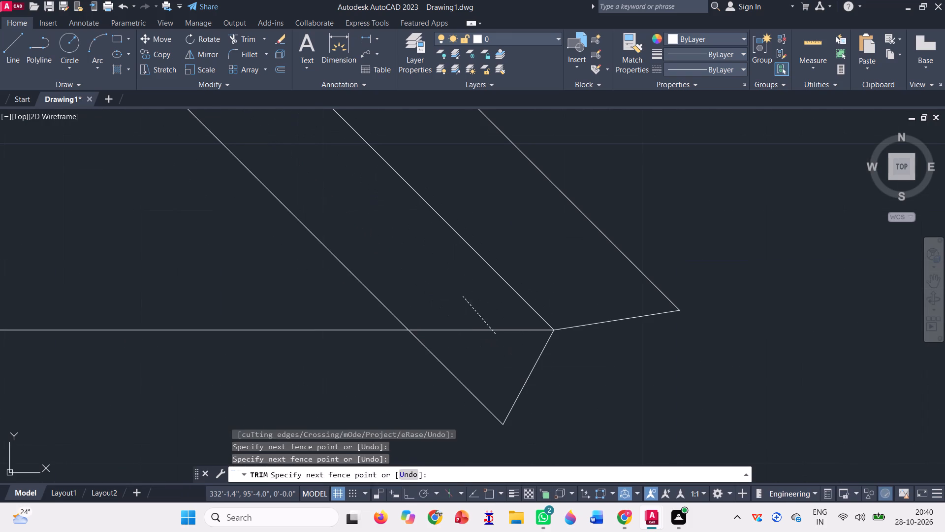
Trim the gable's left triple slope lines beyond their end cuts, along with the horizontal line's excess outside the slope's inner line.
scroll(540, 333, down, 6)
scroll(462, 354, down, 1)
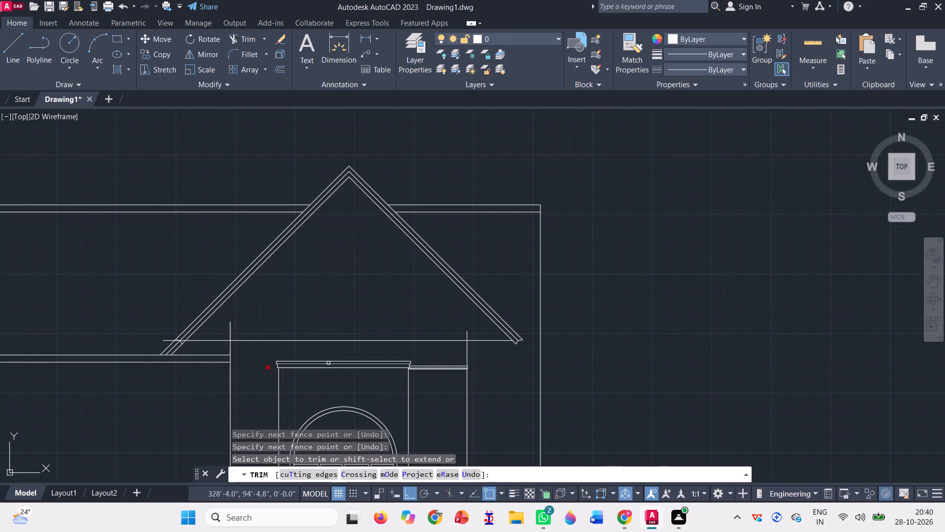
scroll(183, 366, up, 3)
click(89, 278)
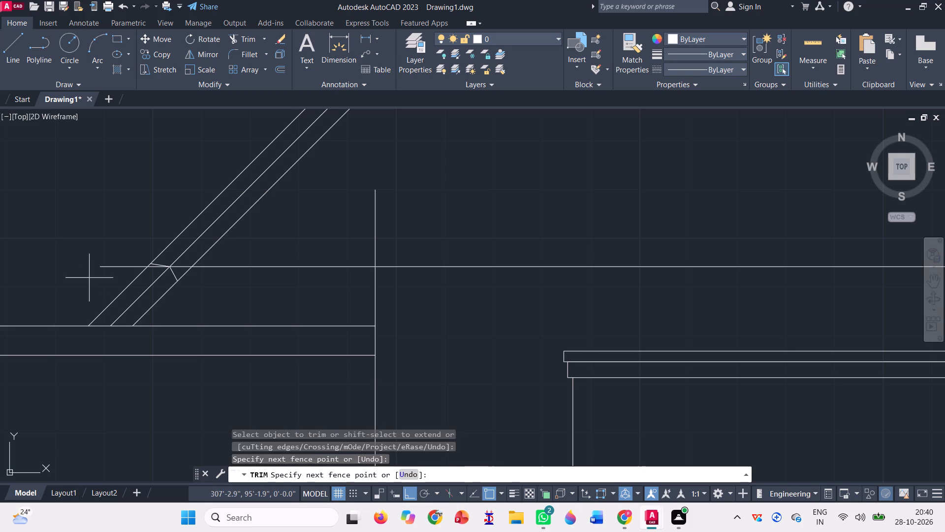
click(194, 316)
scroll(129, 269, up, 4)
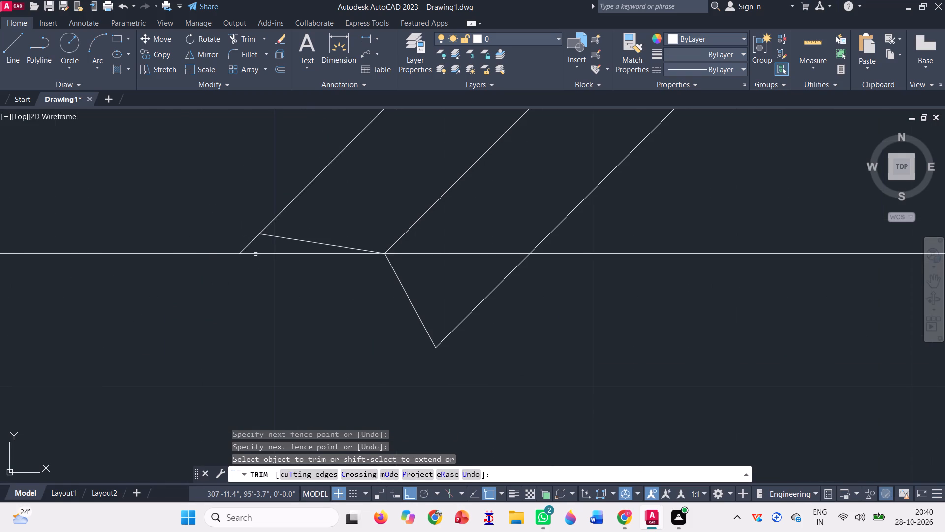
click(255, 253)
click(252, 238)
click(189, 258)
click(196, 227)
scroll(247, 292, down, 2)
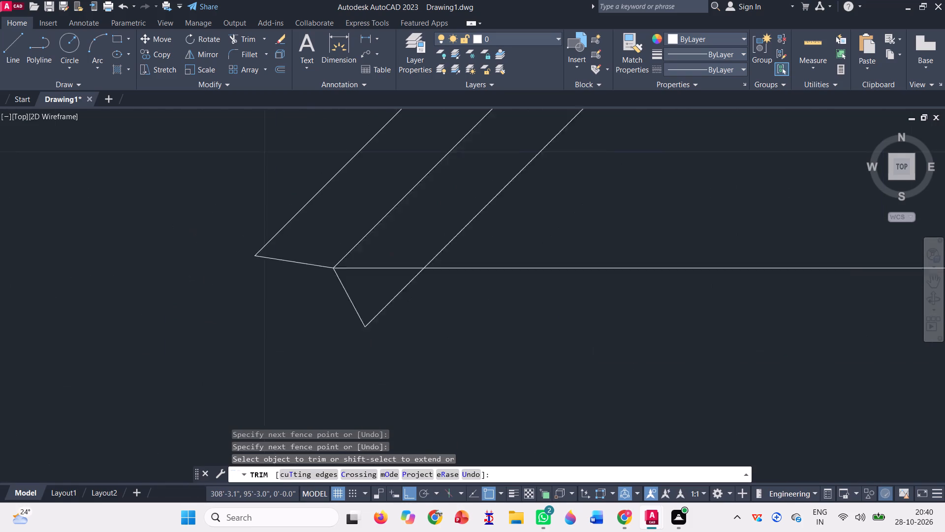
scroll(247, 292, down, 2)
scroll(283, 272, up, 2)
click(276, 305)
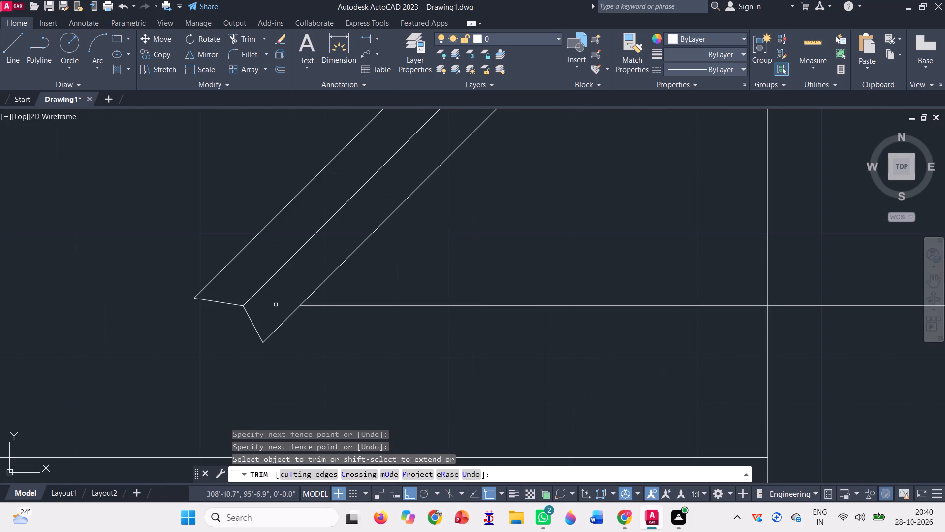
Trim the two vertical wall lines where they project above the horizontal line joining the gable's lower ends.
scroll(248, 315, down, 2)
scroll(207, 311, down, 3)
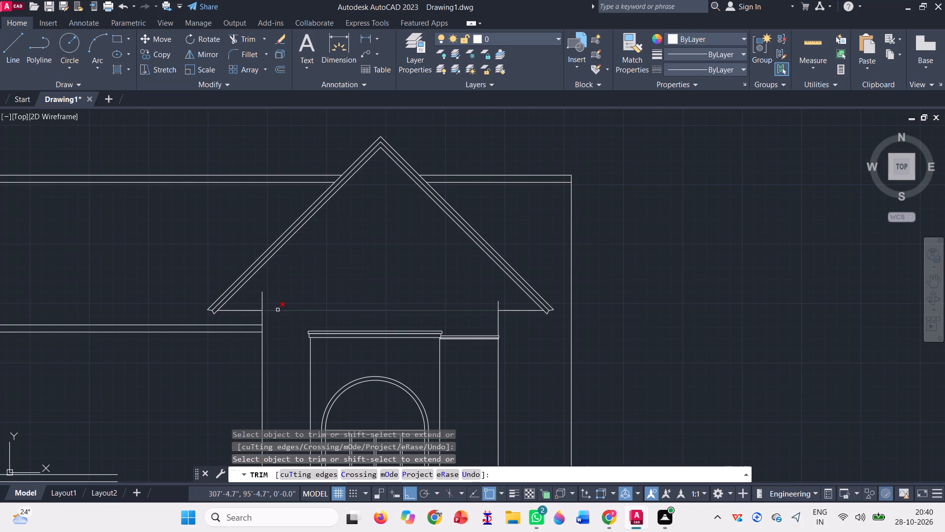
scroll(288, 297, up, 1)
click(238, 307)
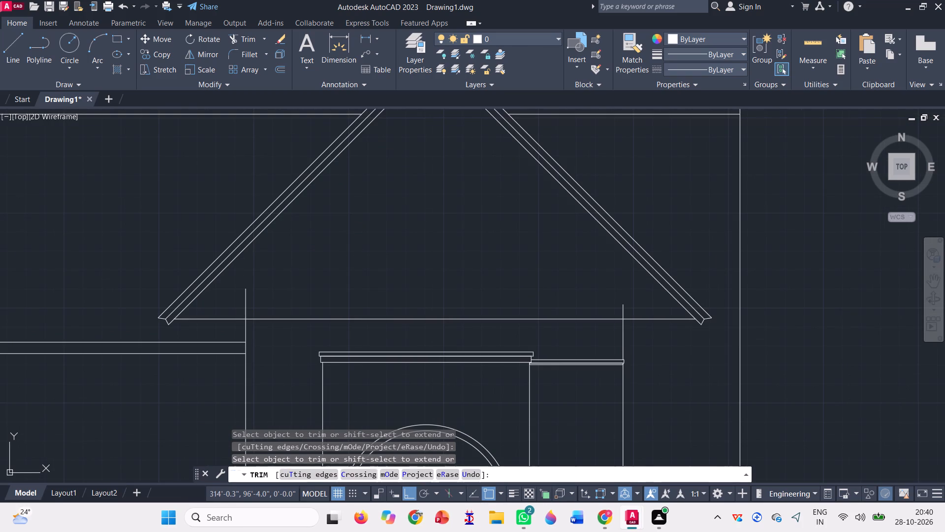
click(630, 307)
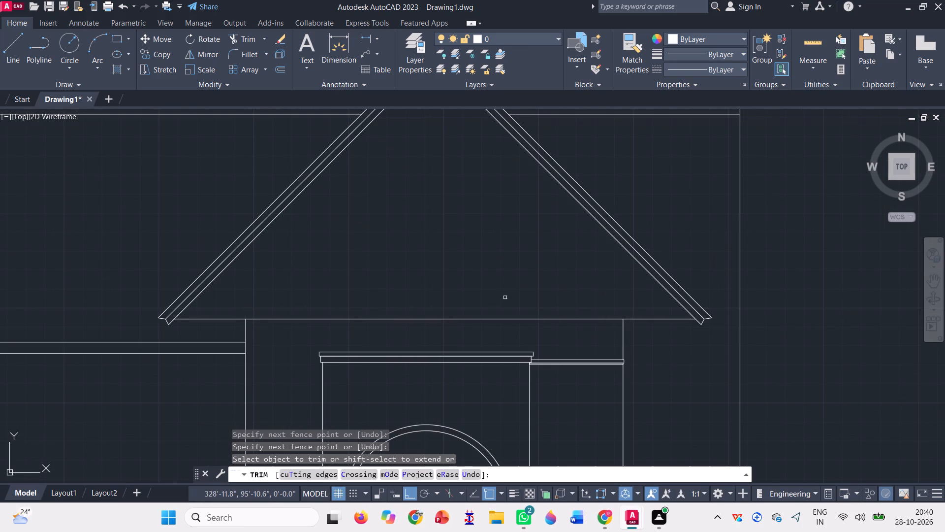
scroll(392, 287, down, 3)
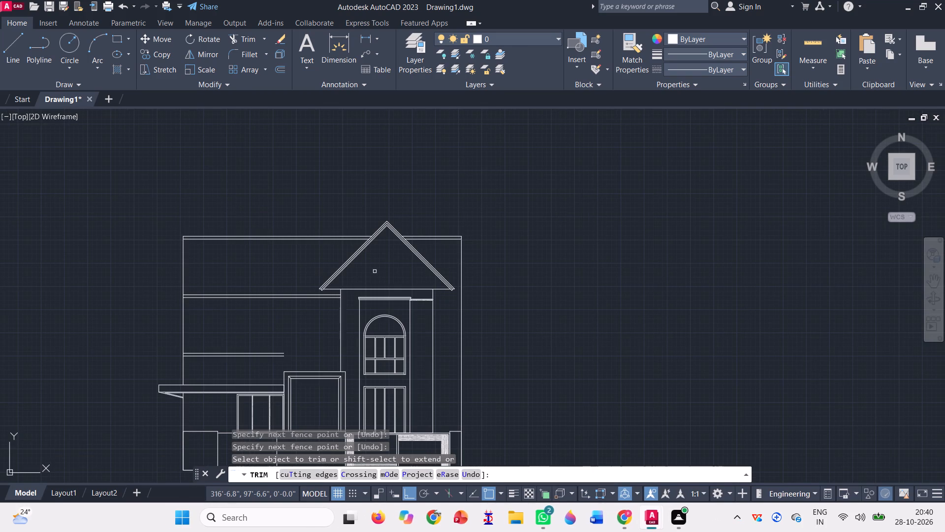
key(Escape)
Erase the horizontal line joining the lower ends of the gable's two slopes.
scroll(374, 295, up, 2)
click(355, 284)
click(346, 271)
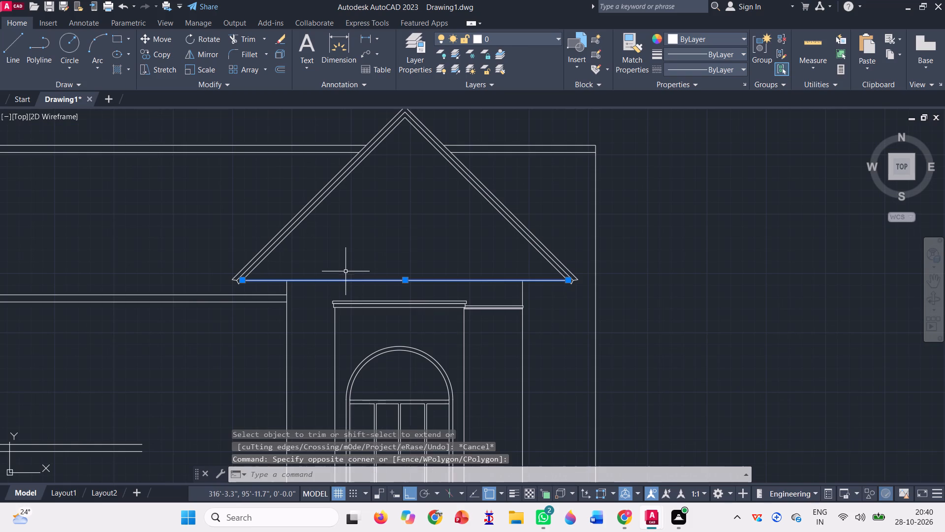
key(Delete)
Extend the two vertical wall lines beneath the gable upward to meet the inner lines of its slopes.
scroll(346, 271, down, 1)
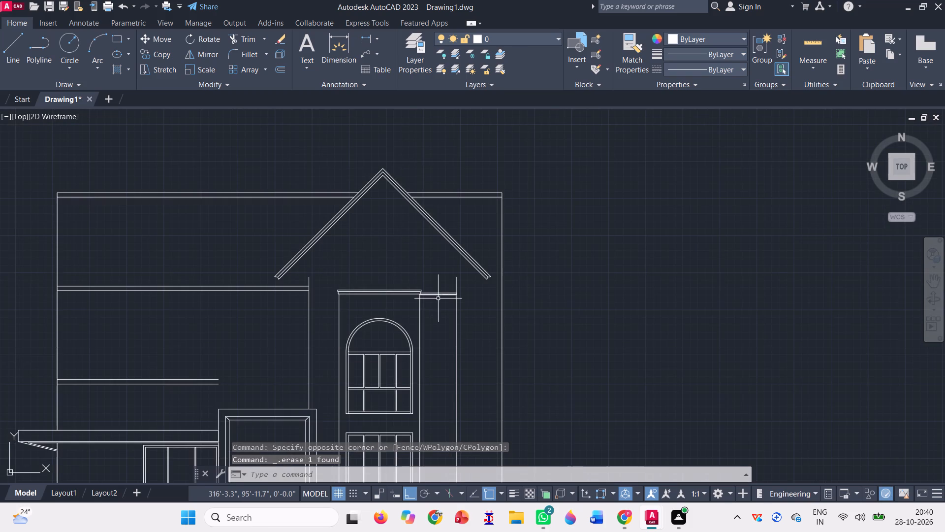
click(264, 42)
click(258, 81)
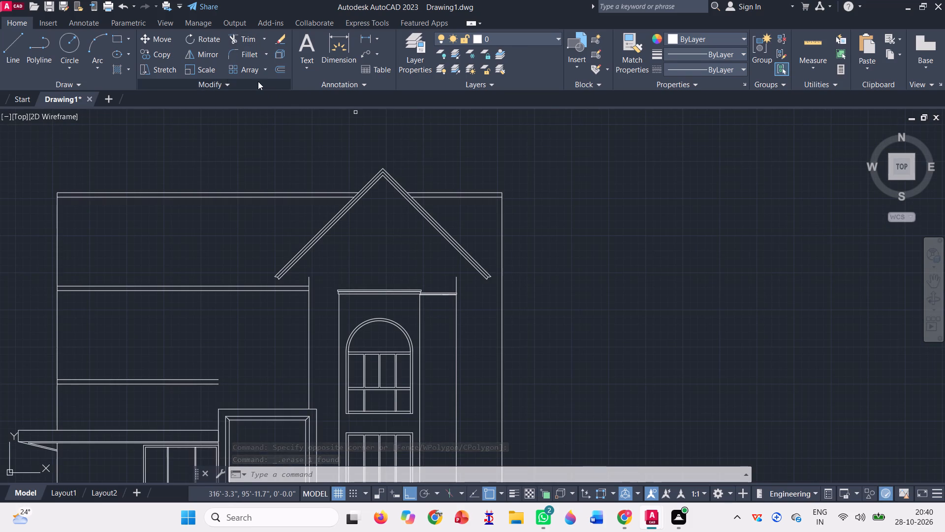
scroll(456, 284, up, 1)
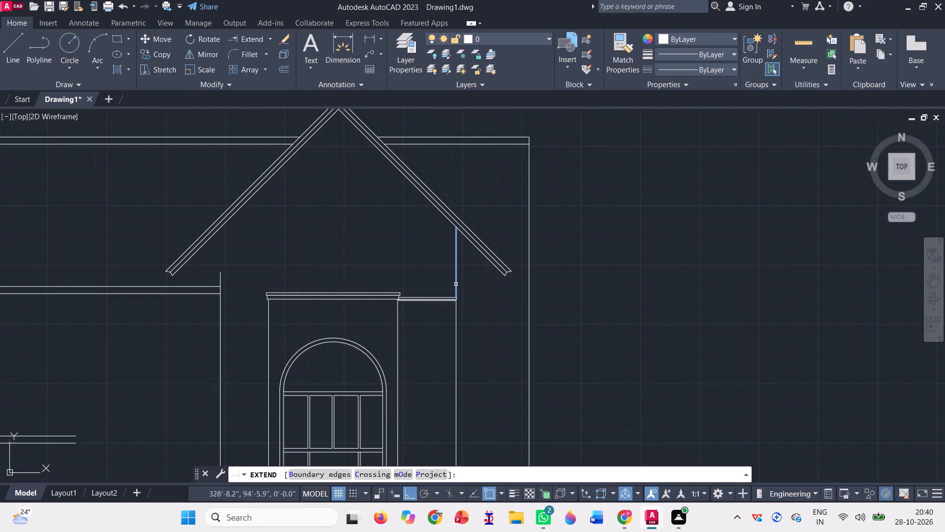
click(456, 284)
scroll(381, 249, down, 1)
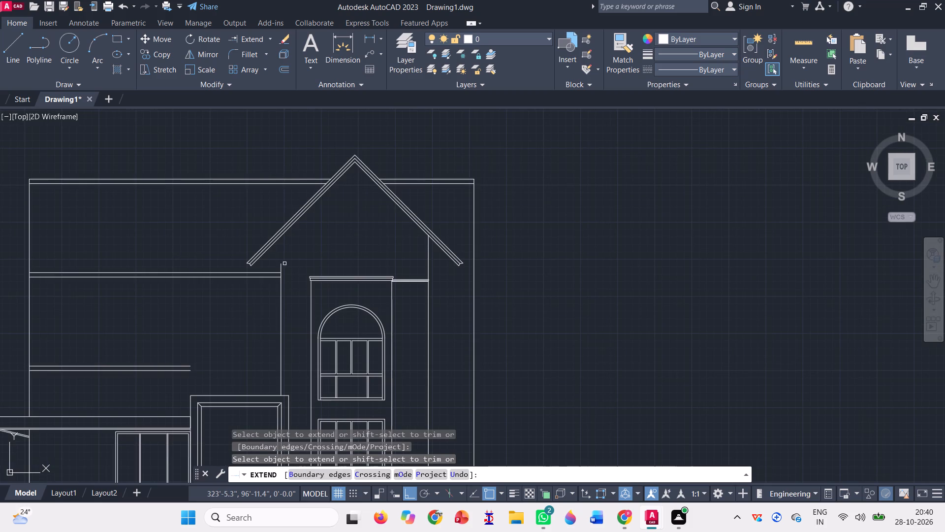
click(281, 262)
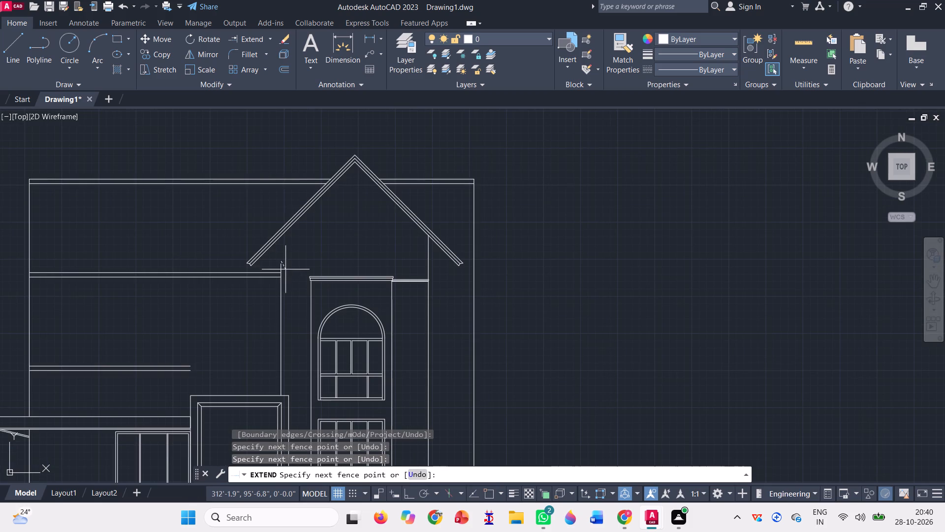
click(281, 266)
scroll(281, 266, up, 2)
click(281, 266)
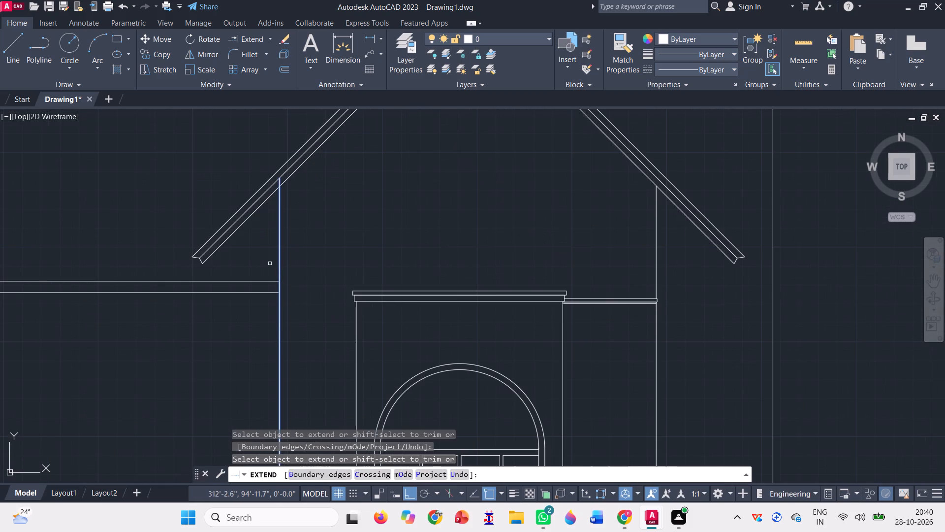
scroll(270, 268, down, 2)
key(Escape)
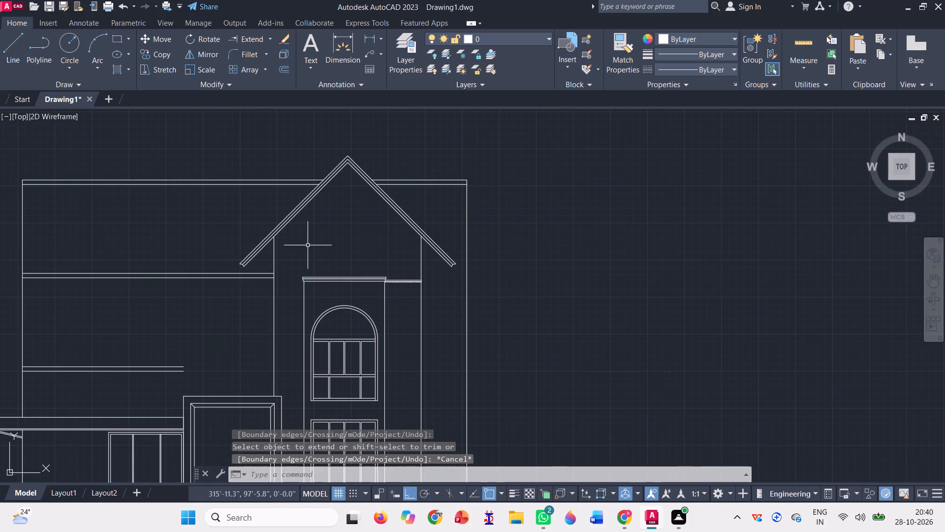
Draw a rectangle from the midpoint of the arched-window bay's left edge to where the left wall line meets the gable slope.
scroll(302, 255, down, 1)
scroll(300, 255, up, 1)
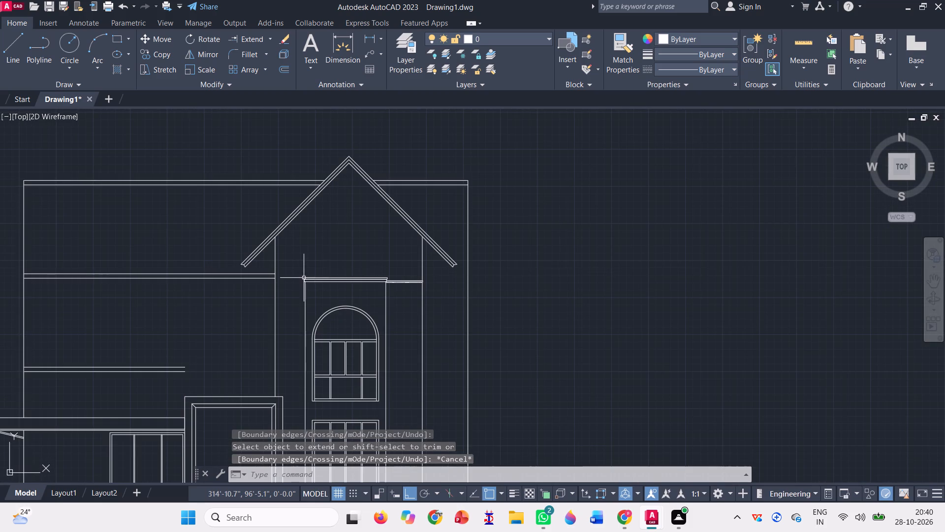
scroll(310, 272, up, 1)
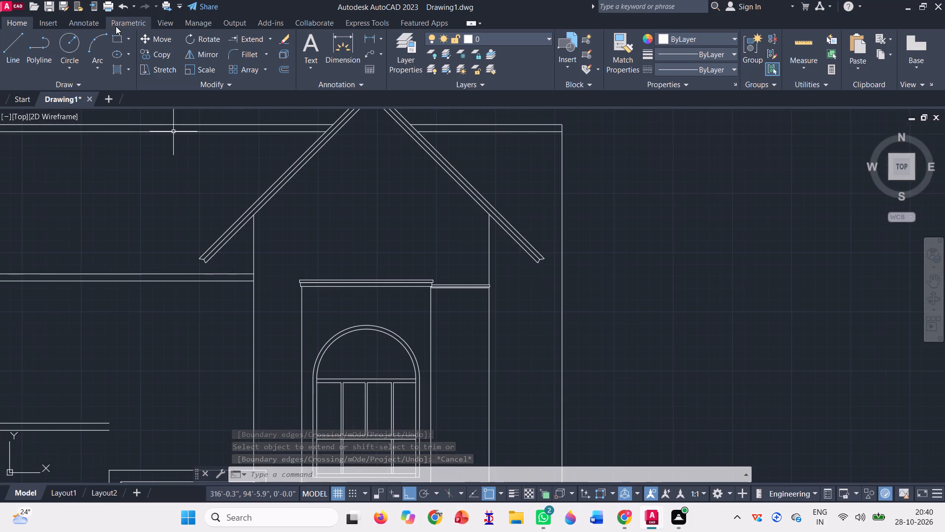
click(120, 35)
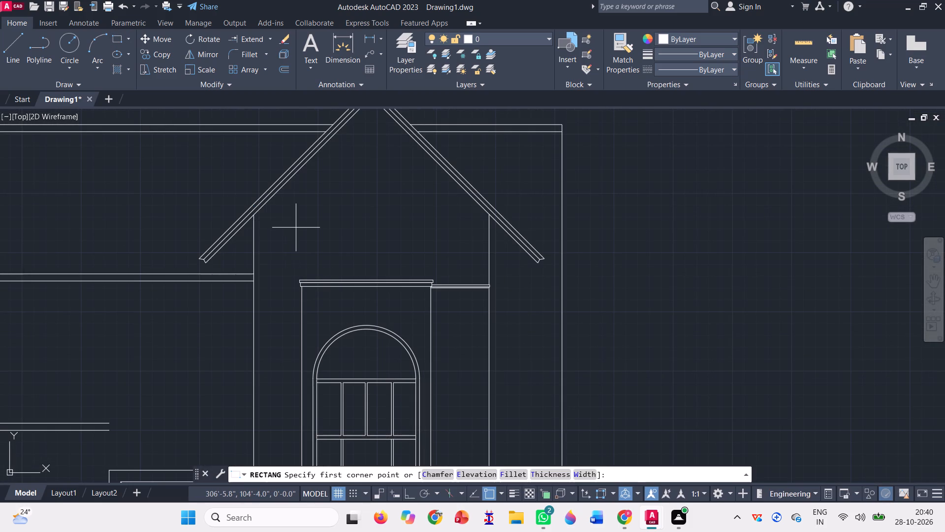
scroll(299, 240, down, 1)
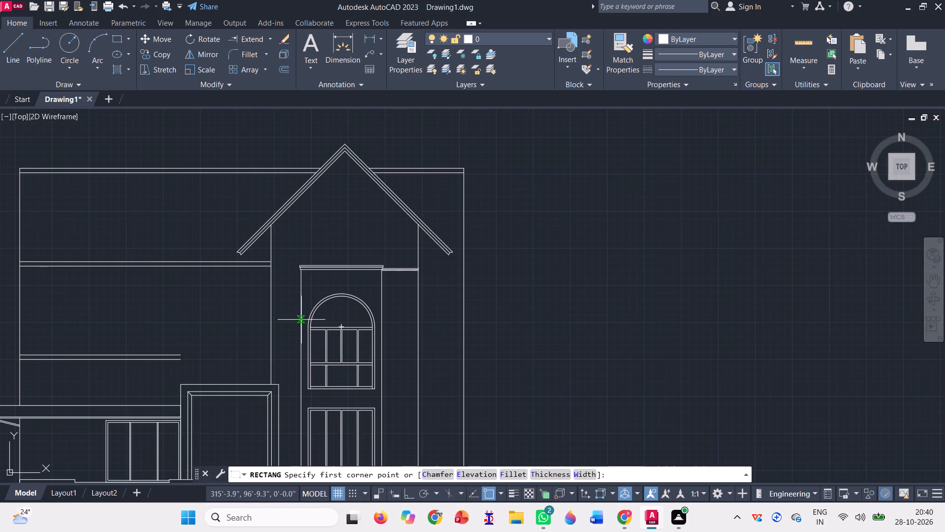
click(301, 320)
scroll(264, 223, up, 3)
click(288, 230)
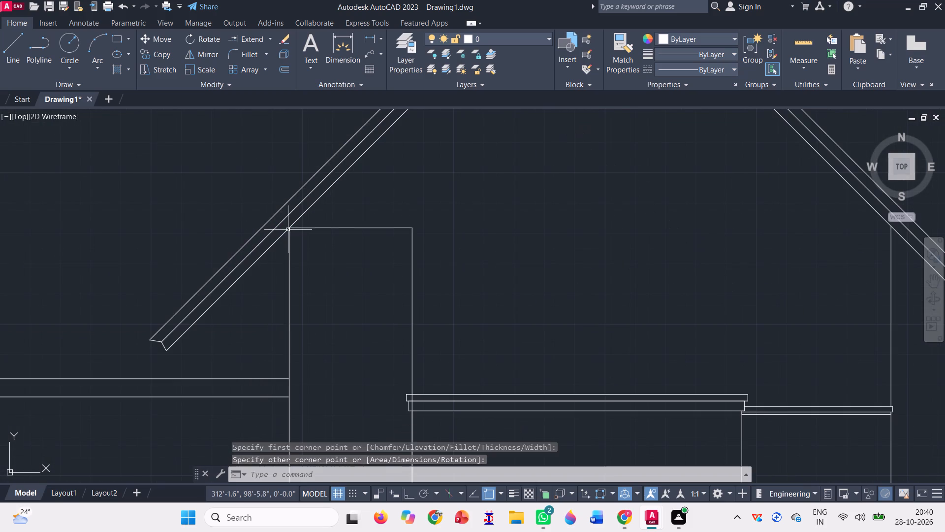
Trim away the new rectangle's top edge and the portions of its right edge crossing the two cornice bands.
scroll(244, 228, down, 2)
click(272, 36)
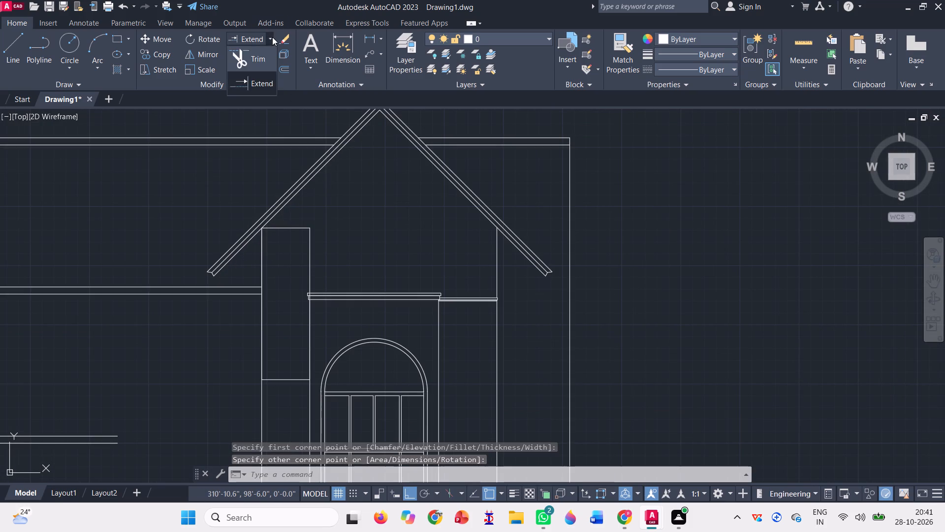
click(267, 59)
click(289, 232)
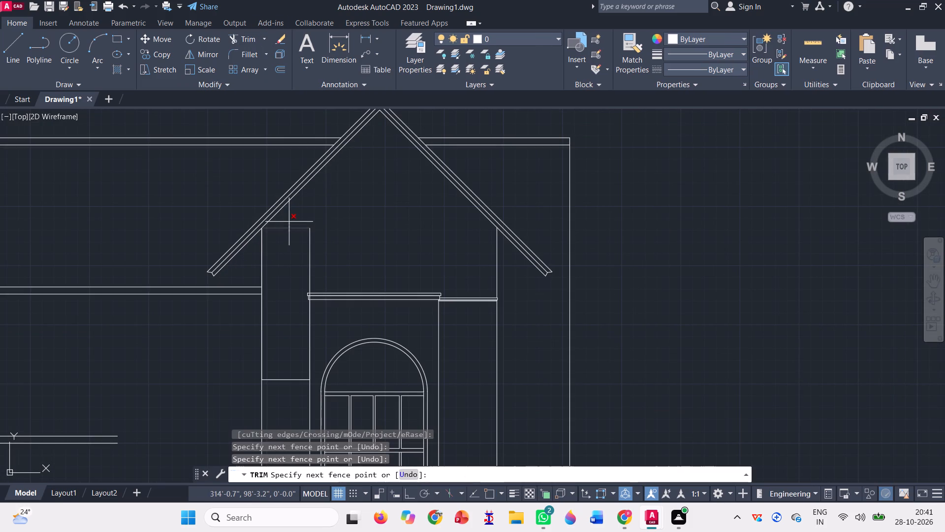
click(288, 223)
scroll(317, 306, up, 3)
scroll(274, 254, up, 2)
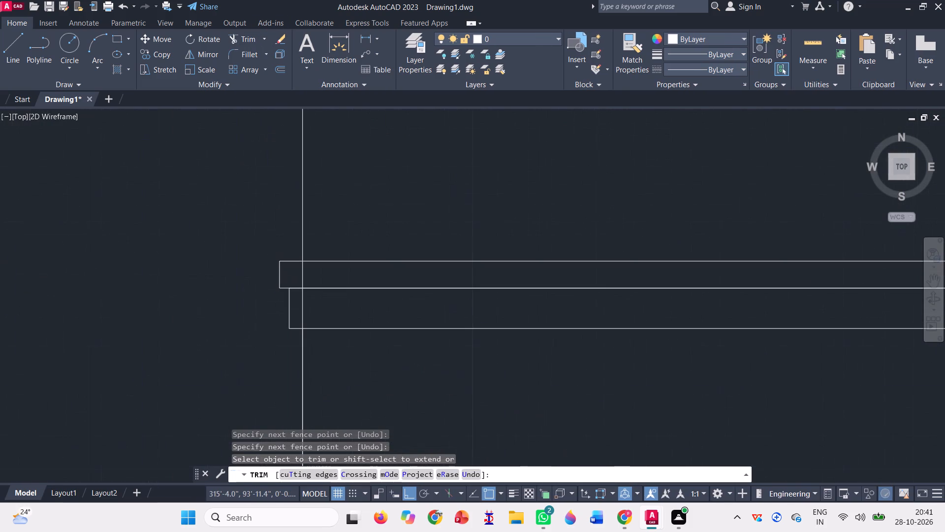
click(299, 273)
click(309, 271)
click(304, 301)
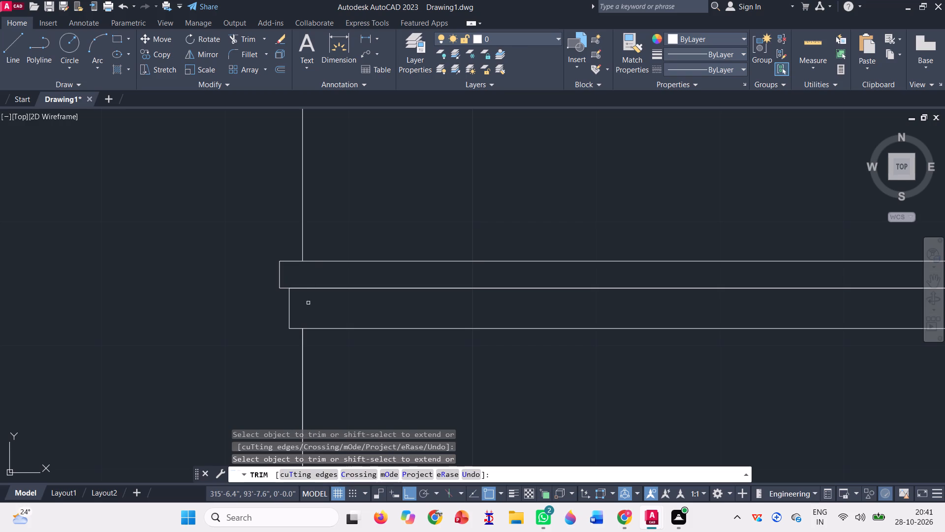
scroll(304, 300, down, 4)
key(Escape)
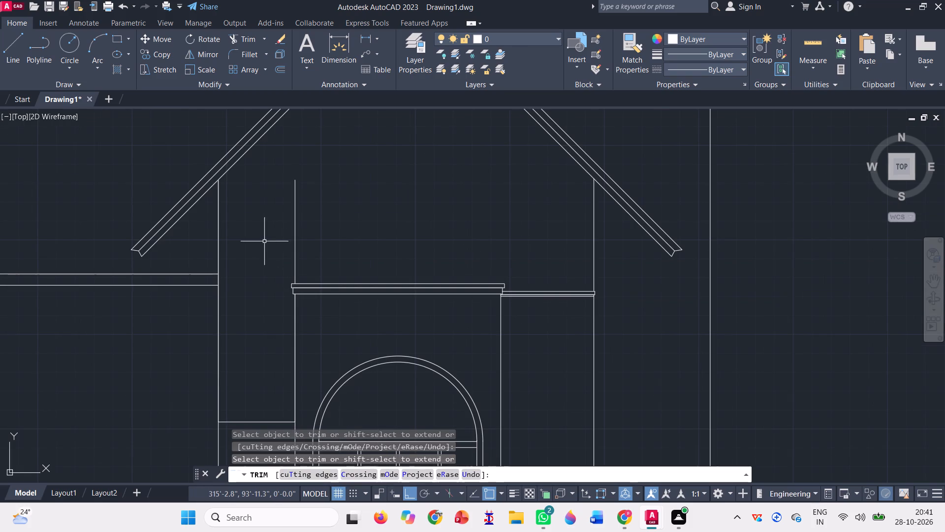
Extend the rectangle's remaining right edge above the cornice up to the gable's left inner slope line.
click(265, 41)
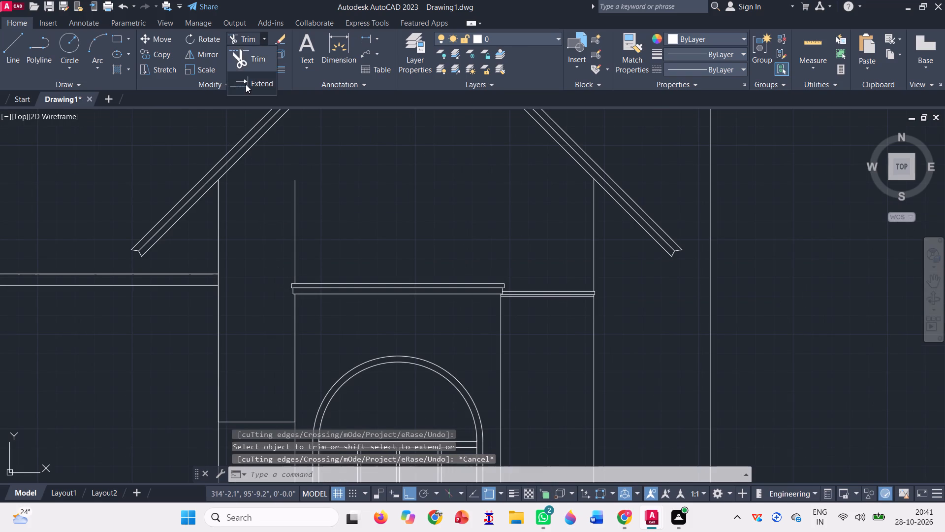
click(246, 84)
click(341, 242)
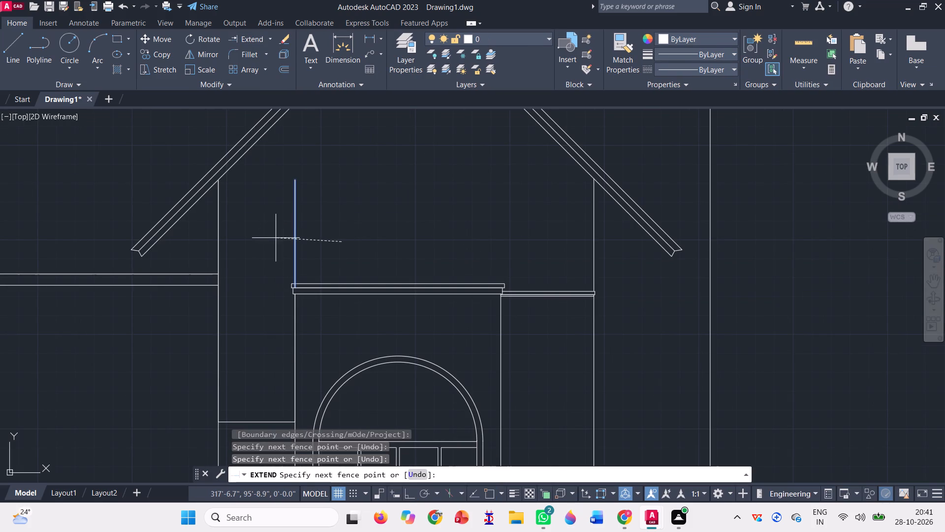
scroll(275, 237, down, 1)
click(283, 214)
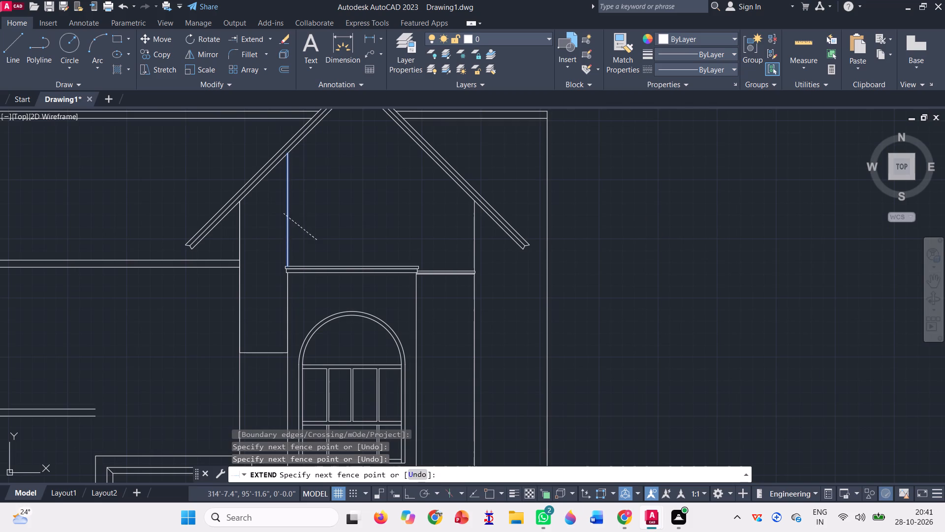
Delete the three-sided remnant of the rectangle beside the arched-window bay.
key(Escape)
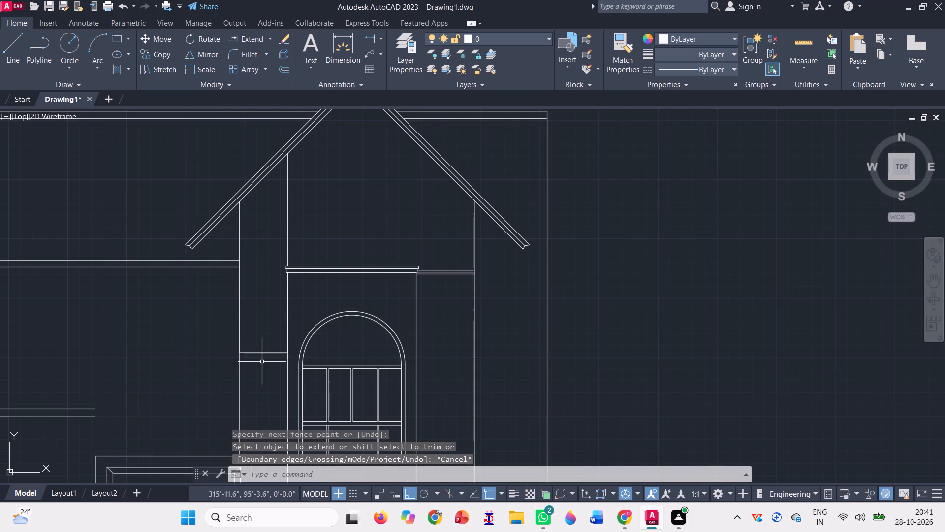
click(262, 362)
click(259, 345)
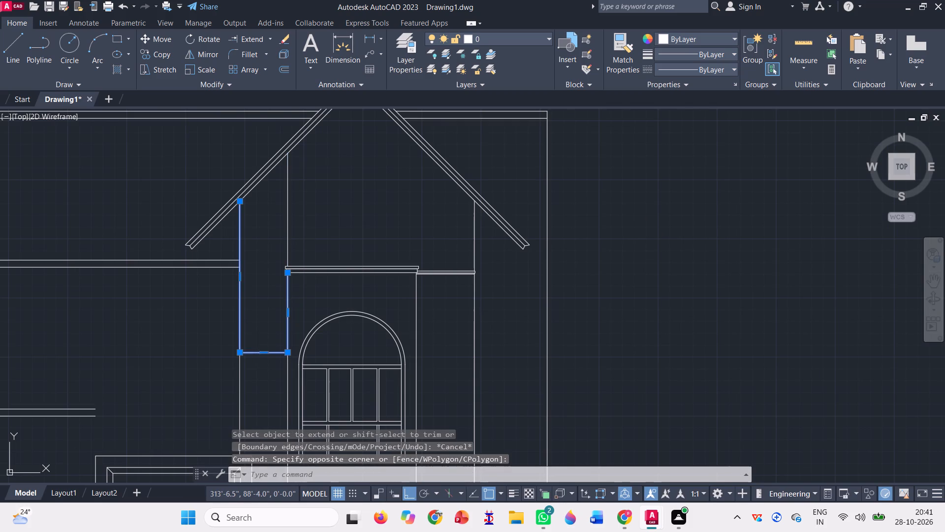
key(Delete)
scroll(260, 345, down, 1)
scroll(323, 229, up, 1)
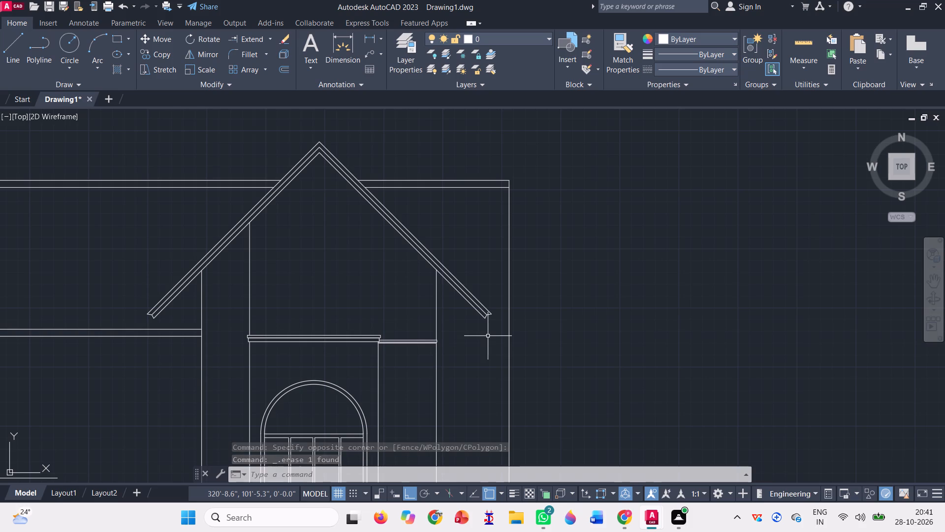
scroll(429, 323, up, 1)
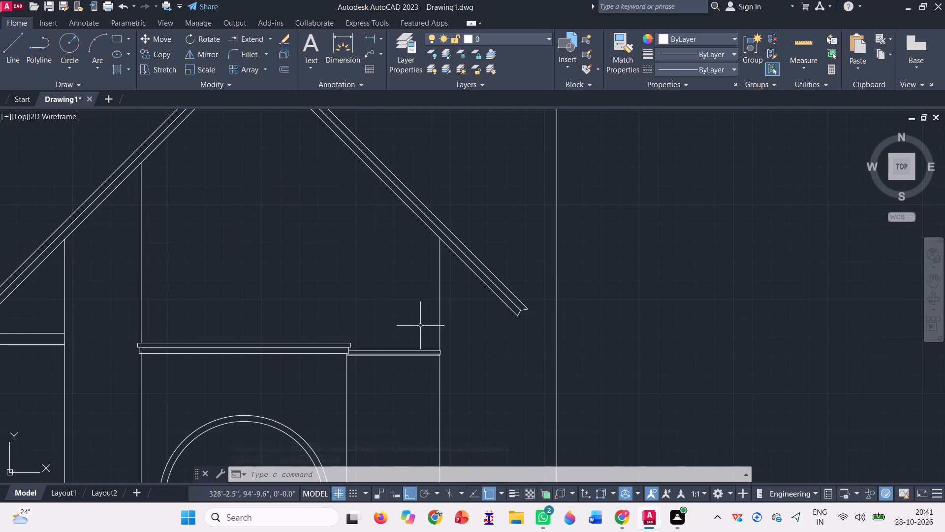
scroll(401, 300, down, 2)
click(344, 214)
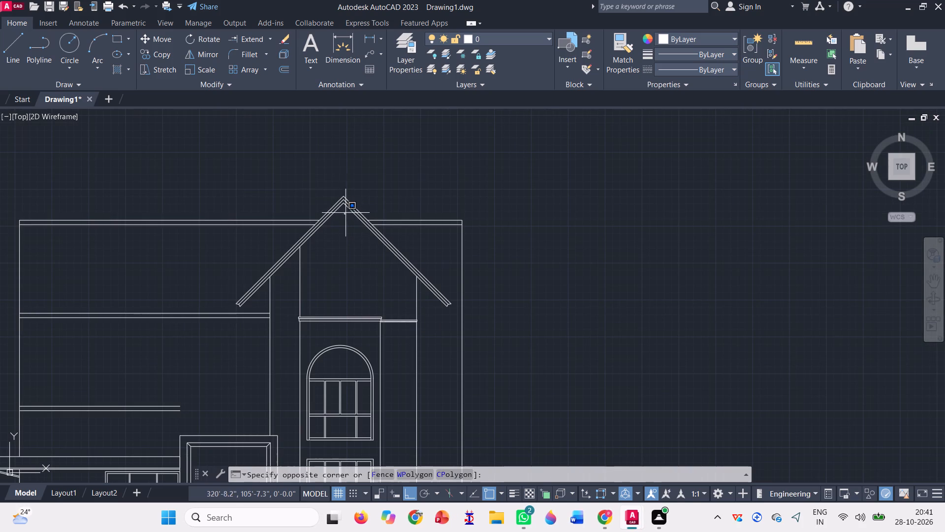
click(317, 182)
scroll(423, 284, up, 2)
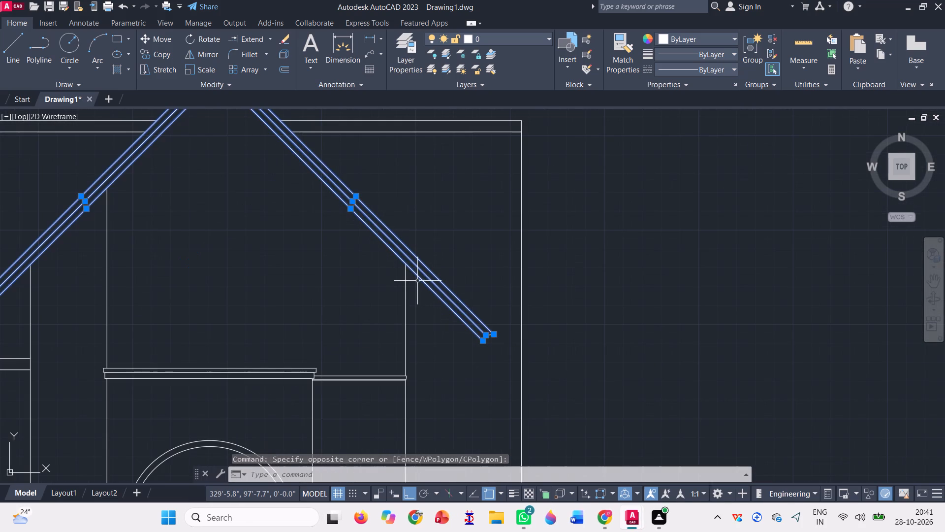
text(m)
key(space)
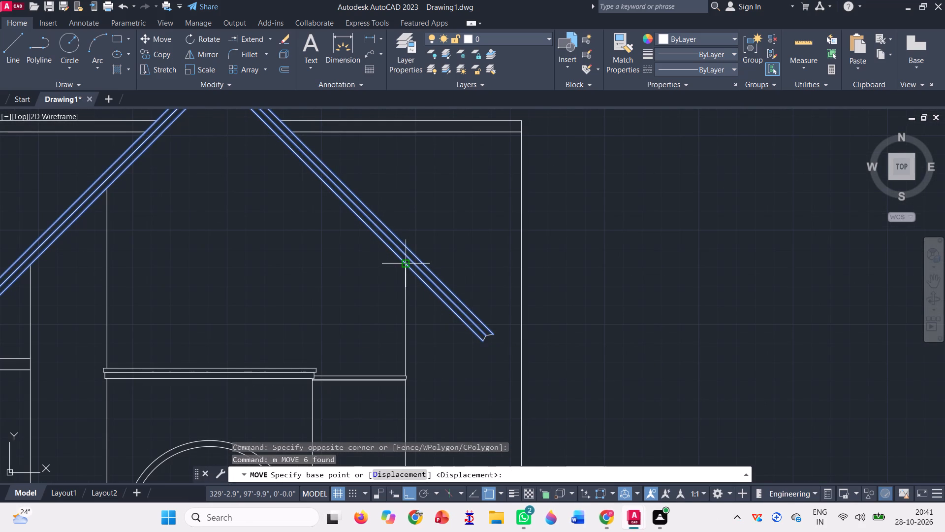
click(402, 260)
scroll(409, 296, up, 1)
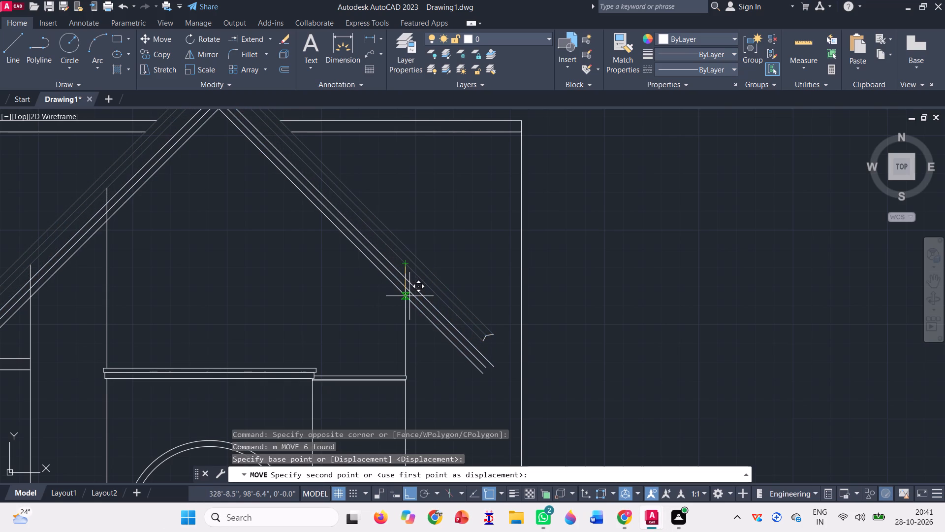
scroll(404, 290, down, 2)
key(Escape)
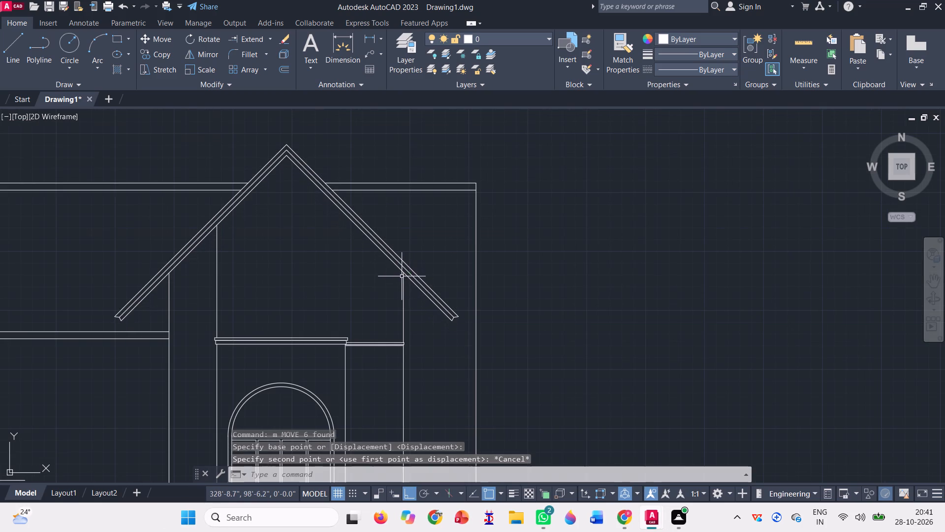
Move both gable slopes, including their end caps, straight down along the right wall line.
scroll(111, 314, up, 3)
click(174, 357)
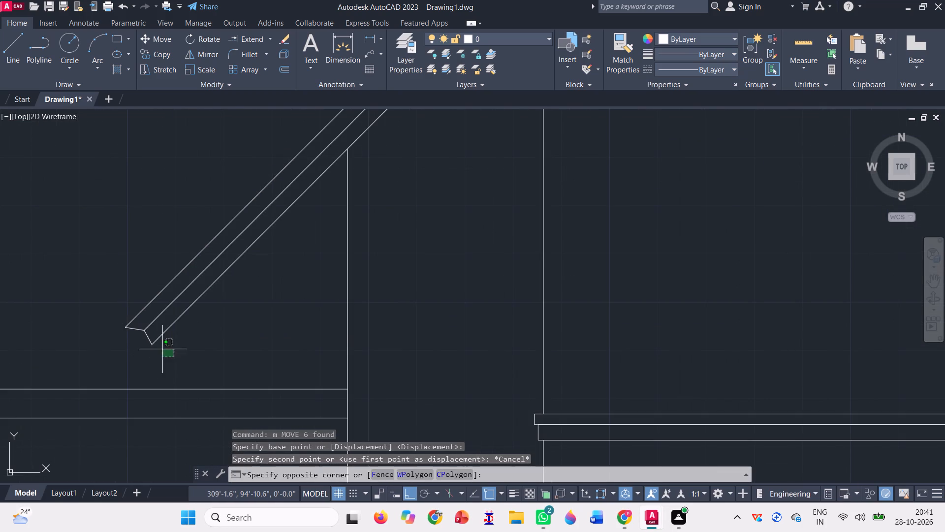
click(77, 279)
scroll(120, 301, down, 3)
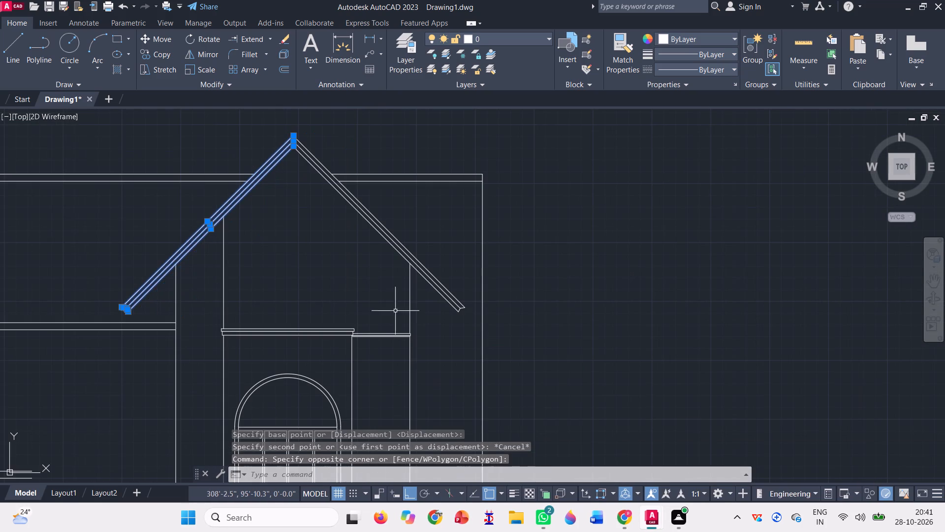
scroll(442, 318, up, 3)
click(545, 323)
click(394, 204)
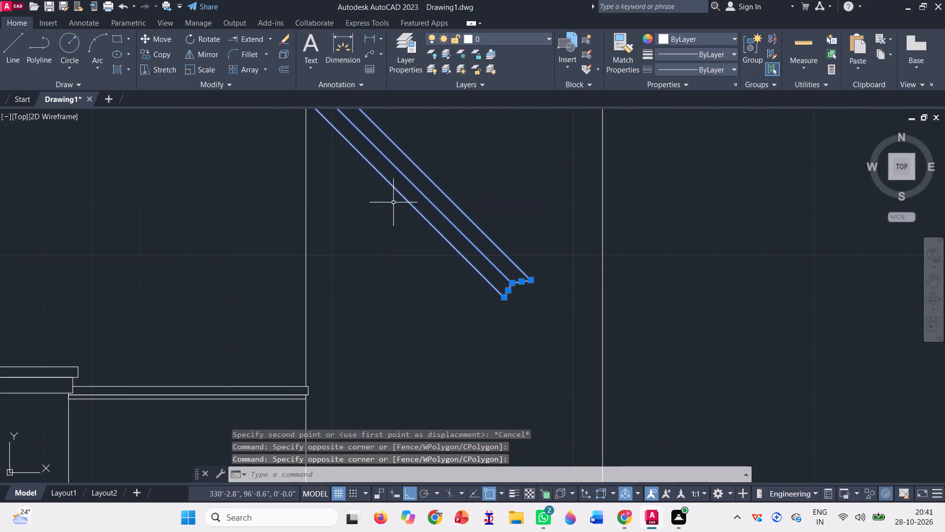
scroll(400, 248, down, 4)
text(m)
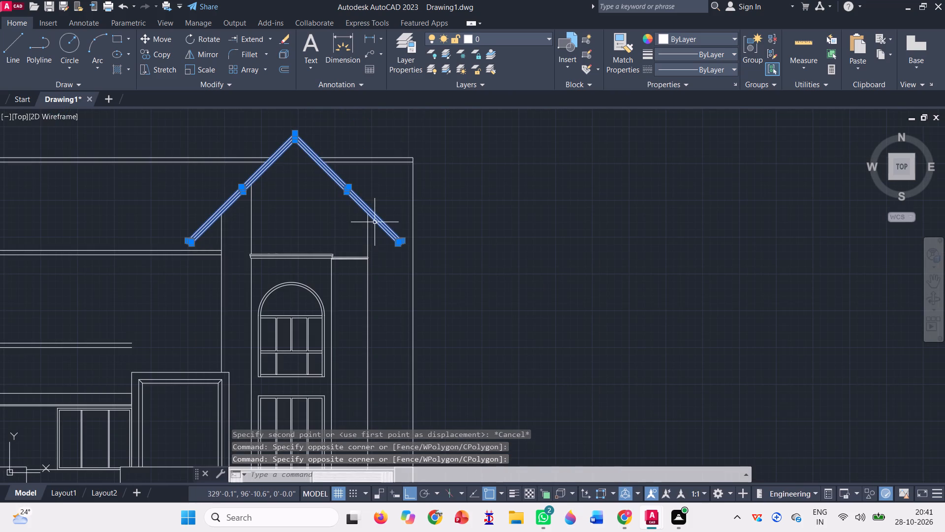
key(space)
scroll(362, 213, up, 2)
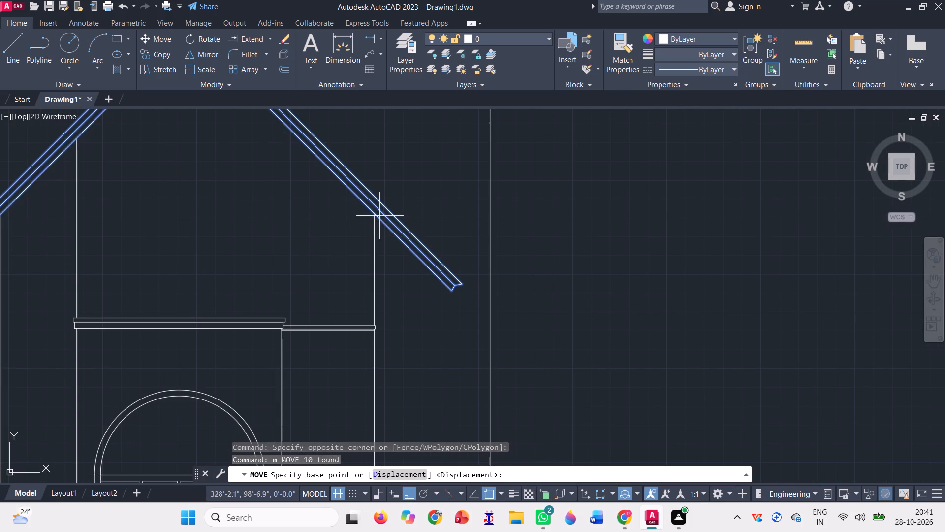
click(375, 213)
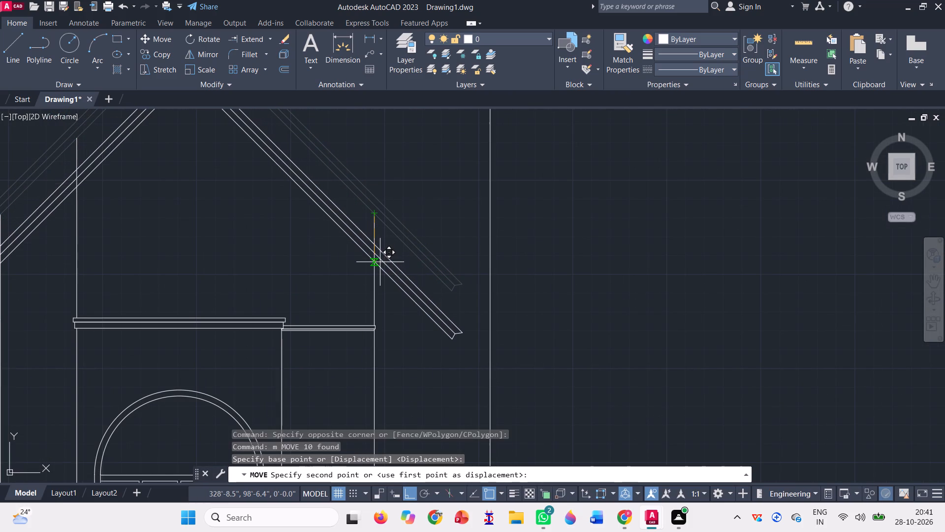
click(376, 266)
Trim the arched-window bay's left vertical line where it passes above the gable's left inner slope line.
scroll(357, 265, down, 1)
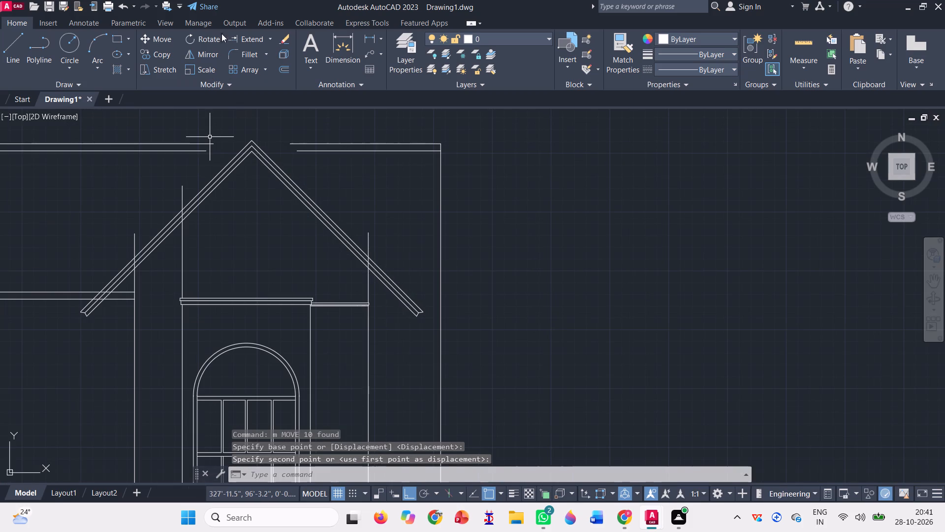
click(270, 38)
click(266, 53)
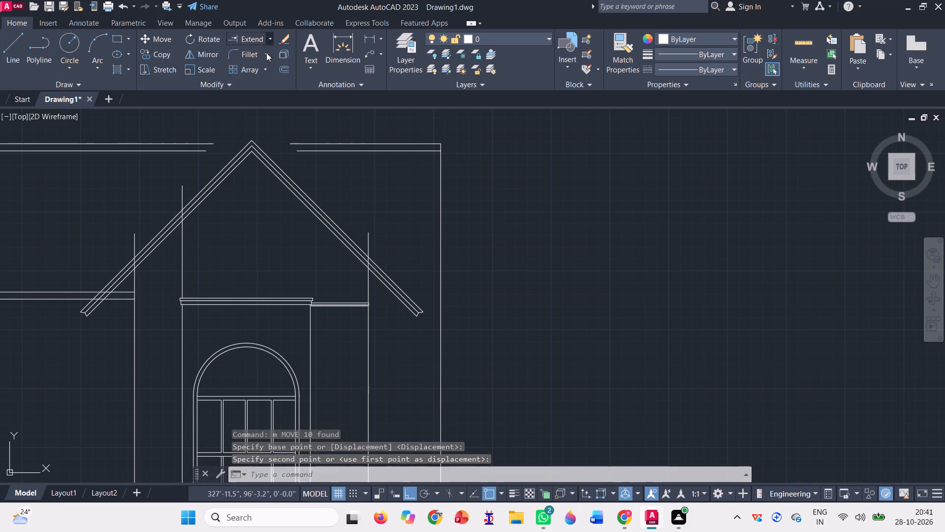
scroll(182, 197, up, 3)
click(182, 196)
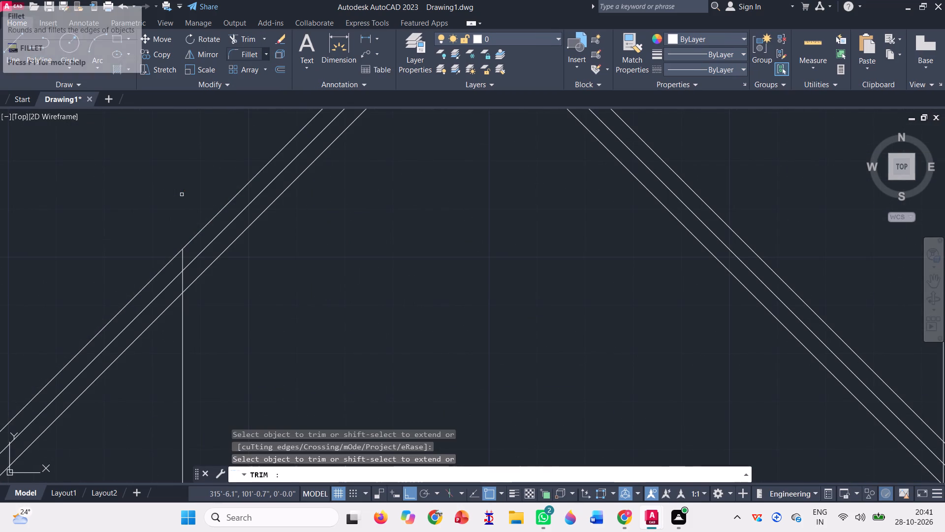
scroll(177, 255, up, 3)
click(194, 256)
click(184, 263)
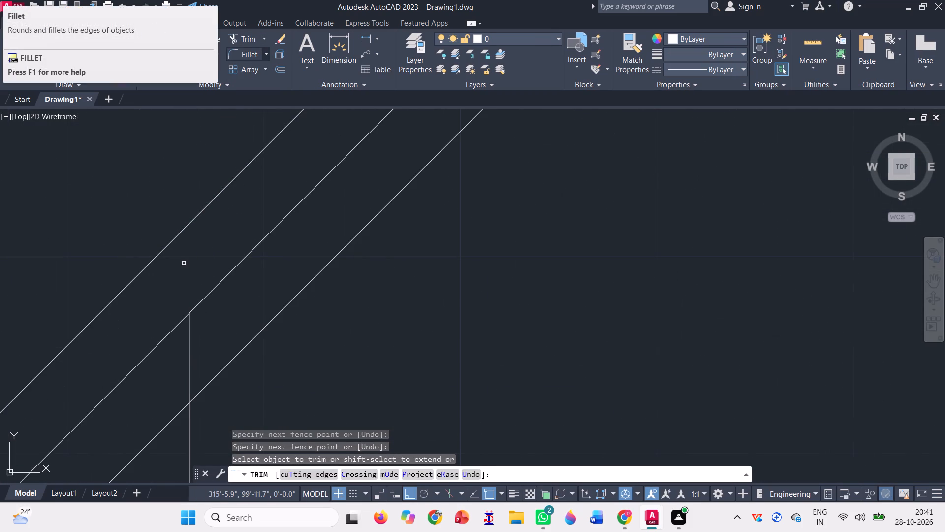
click(203, 332)
click(187, 341)
scroll(185, 320, down, 5)
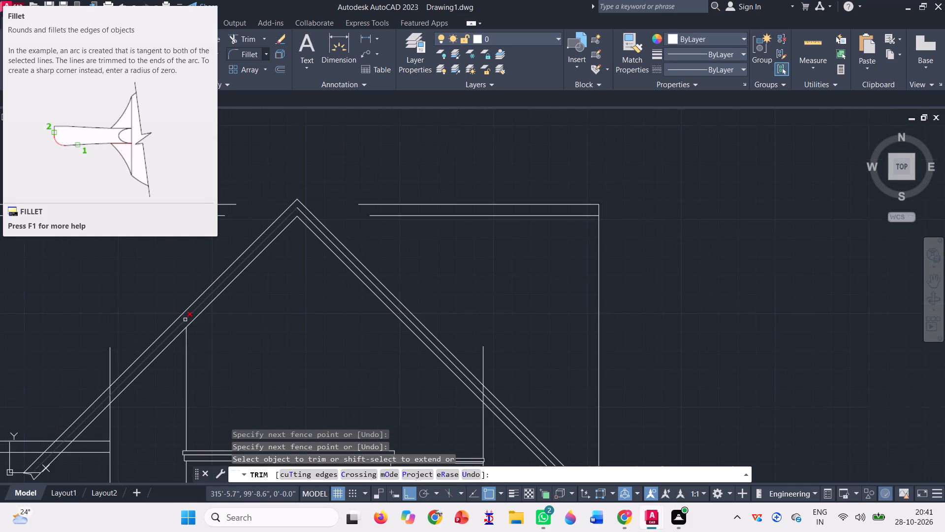
Trim the right wall line where it passes above the gable's right inner slope line.
scroll(253, 287, down, 1)
scroll(382, 357, up, 2)
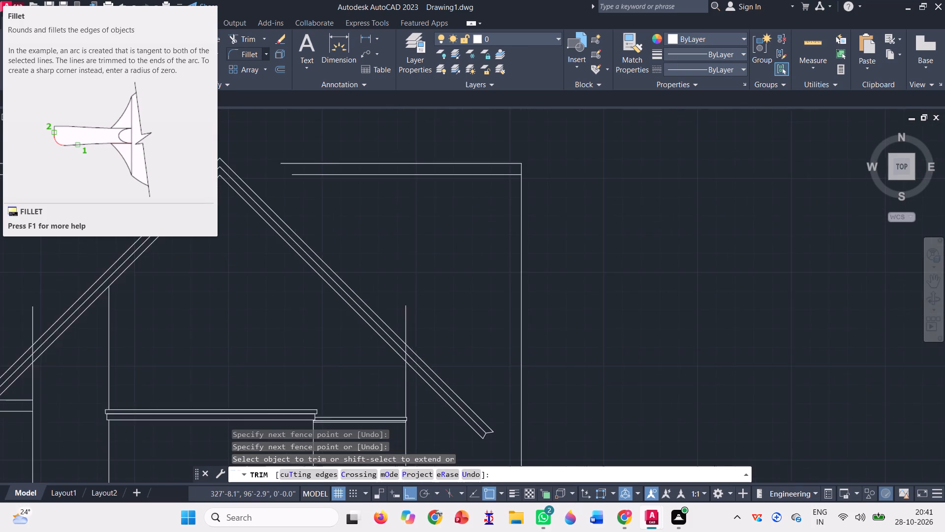
click(417, 299)
click(426, 319)
scroll(413, 351, up, 3)
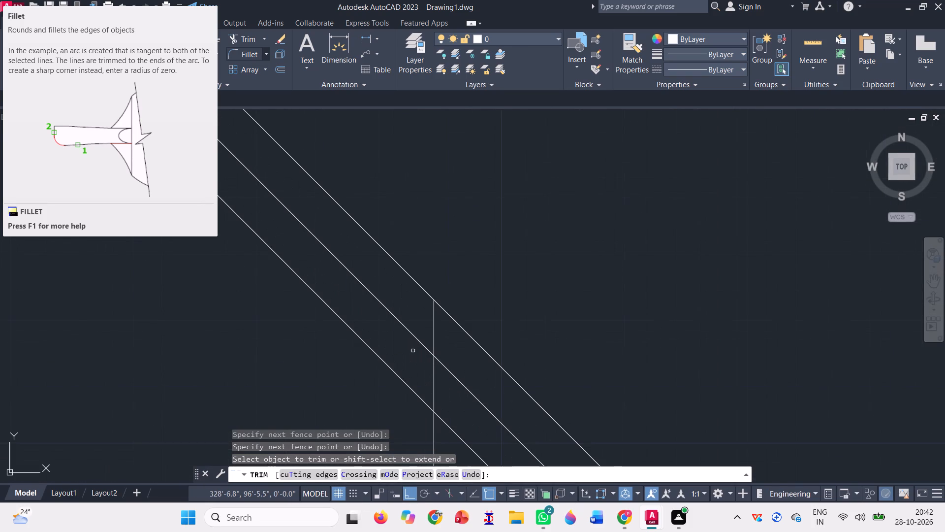
click(442, 332)
click(419, 316)
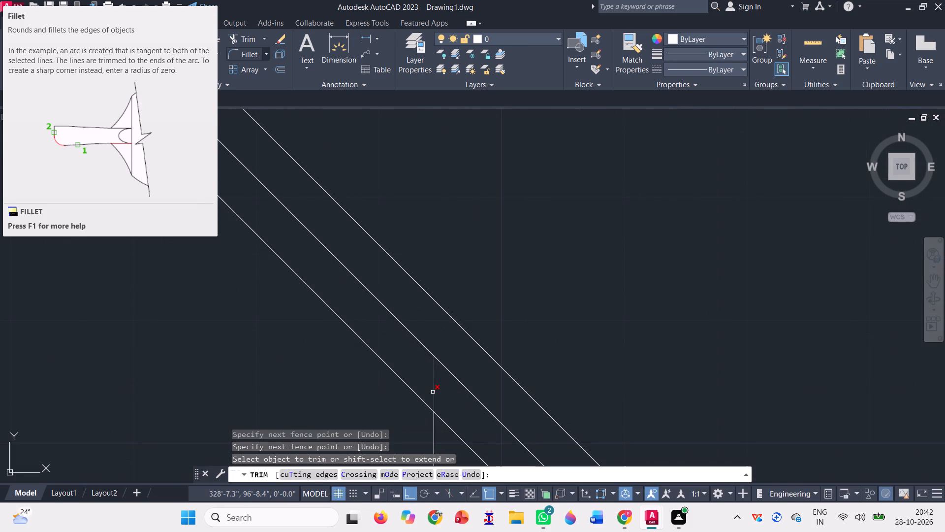
click(438, 402)
click(424, 379)
Trim the left wall line where it passes above the gable's left inner slope line.
scroll(417, 345, down, 3)
scroll(440, 312, down, 3)
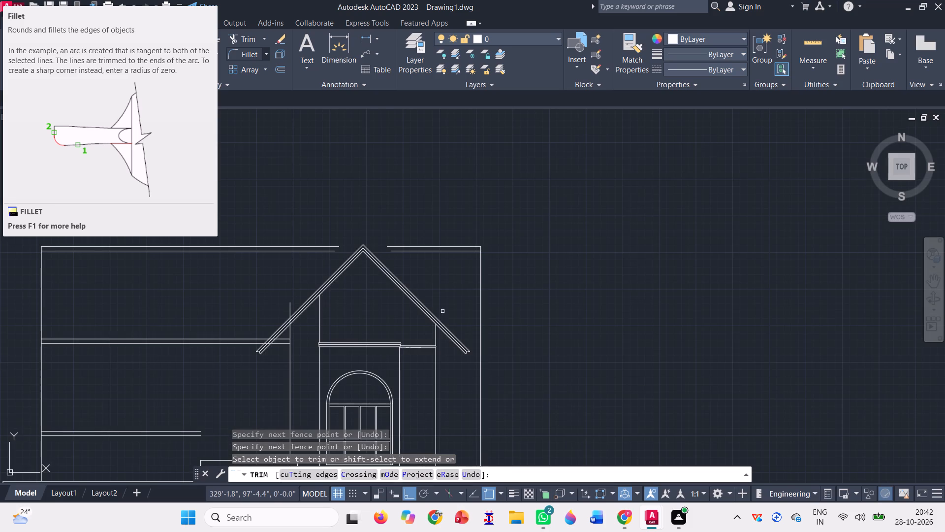
scroll(273, 313, up, 3)
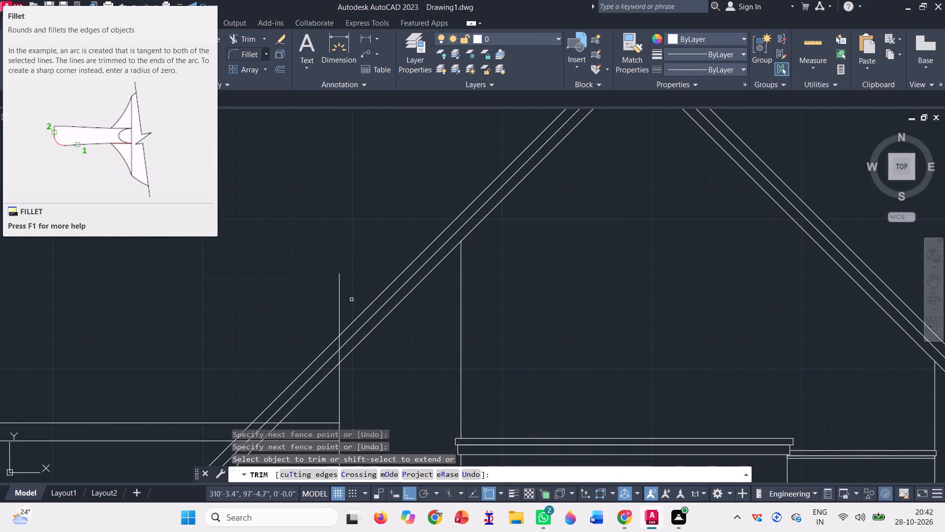
click(351, 298)
click(320, 306)
scroll(338, 336, up, 3)
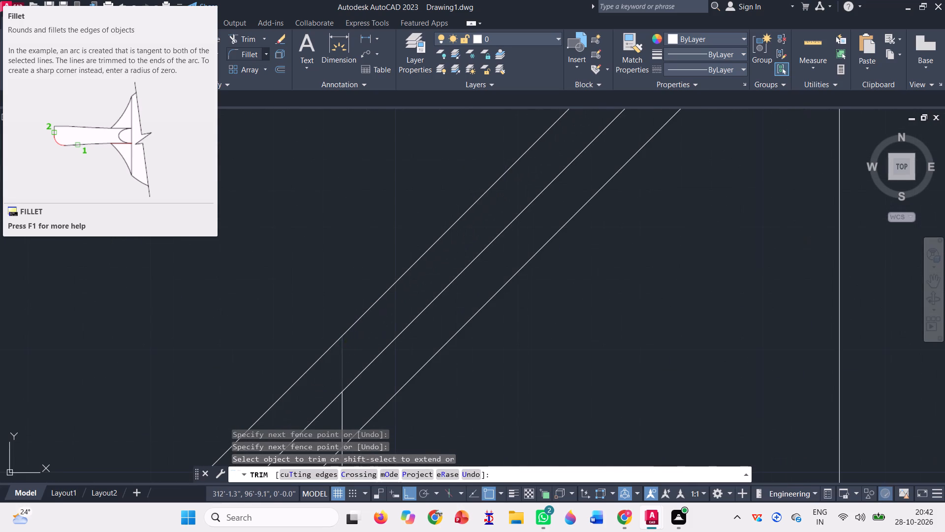
click(342, 347)
click(341, 404)
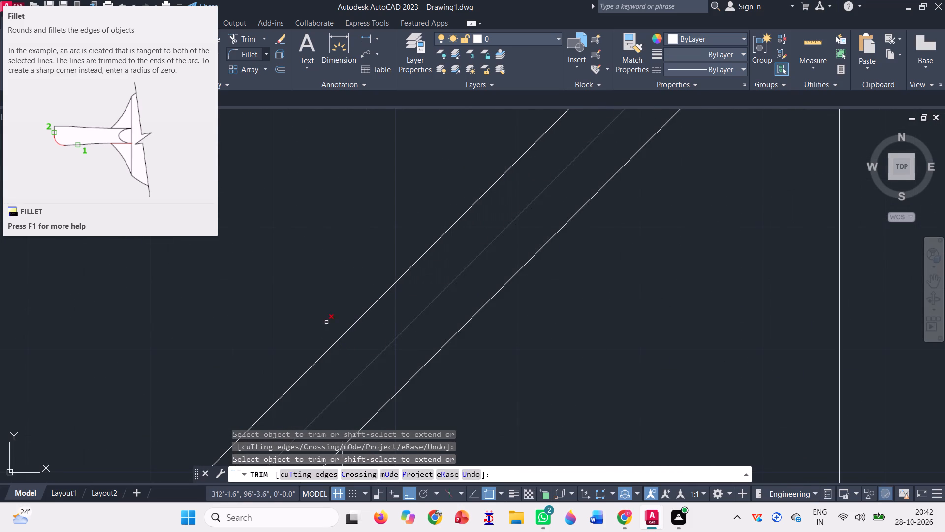
Trim the two horizontal lines of the left wing where they cross the gable's left slope bands.
scroll(328, 314, down, 2)
scroll(354, 282, down, 2)
scroll(310, 366, up, 3)
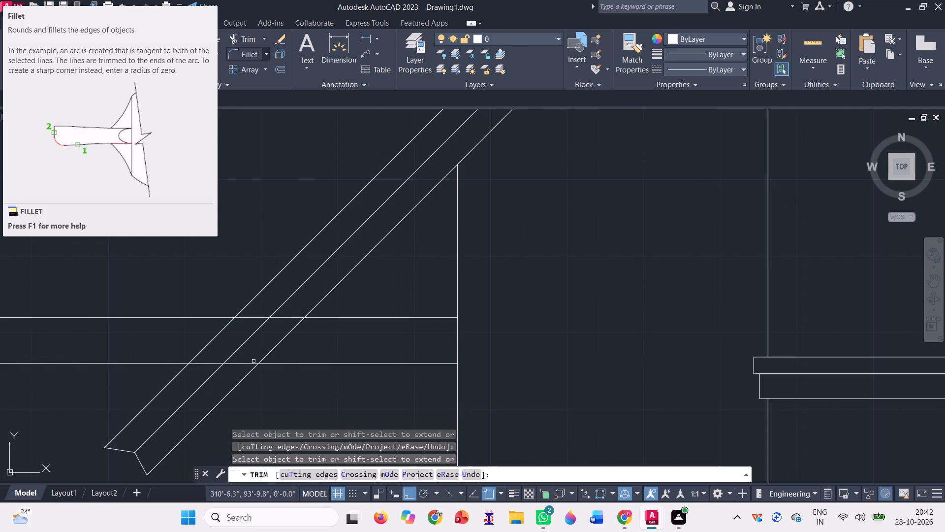
click(233, 367)
click(288, 316)
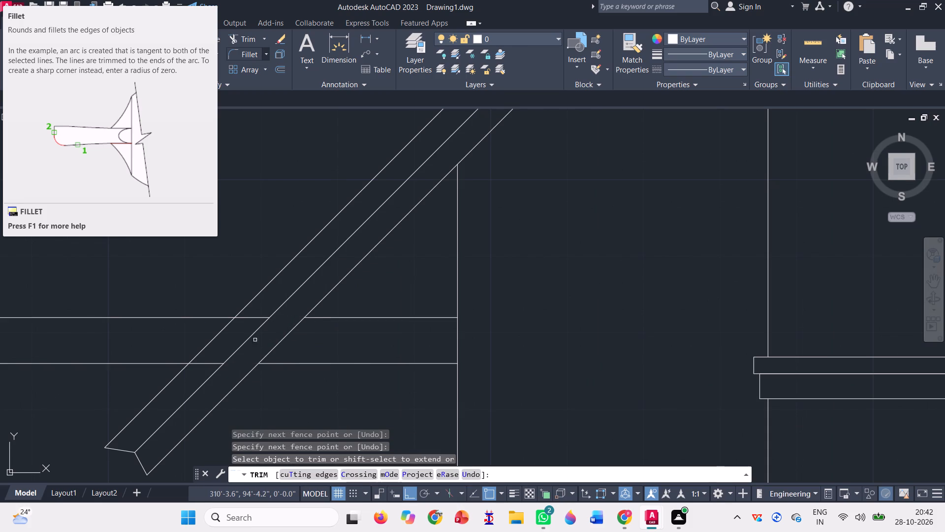
click(191, 374)
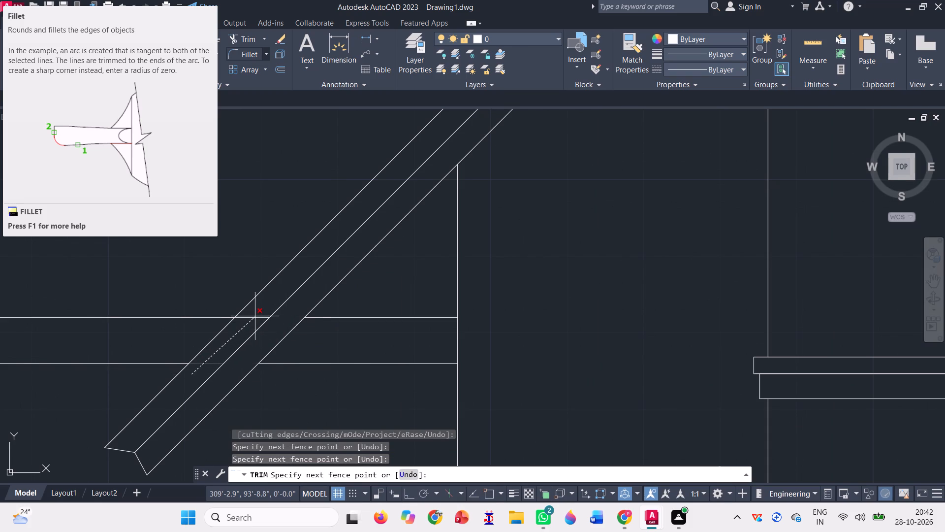
click(255, 315)
Trim away the leftover pieces of those two horizontal lines between the left slope and the left wall line.
scroll(238, 342, down, 3)
scroll(272, 320, down, 3)
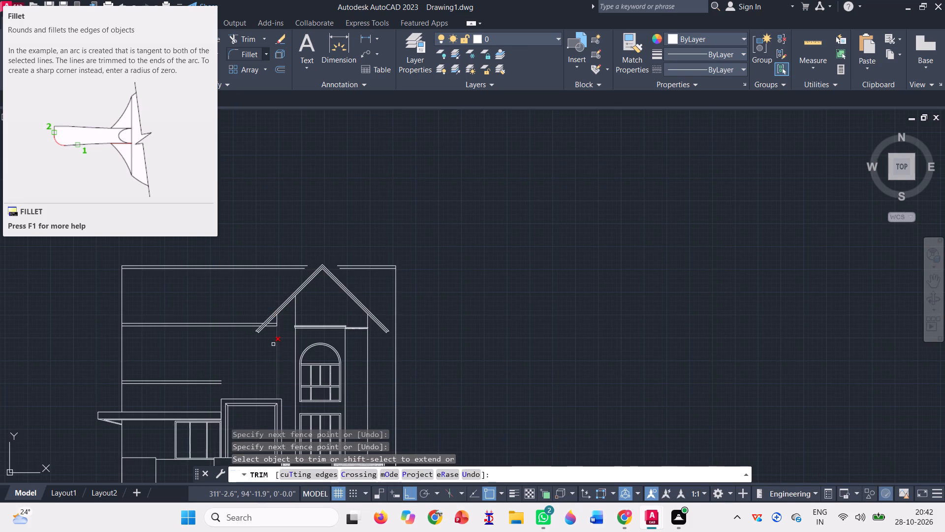
scroll(269, 335, up, 3)
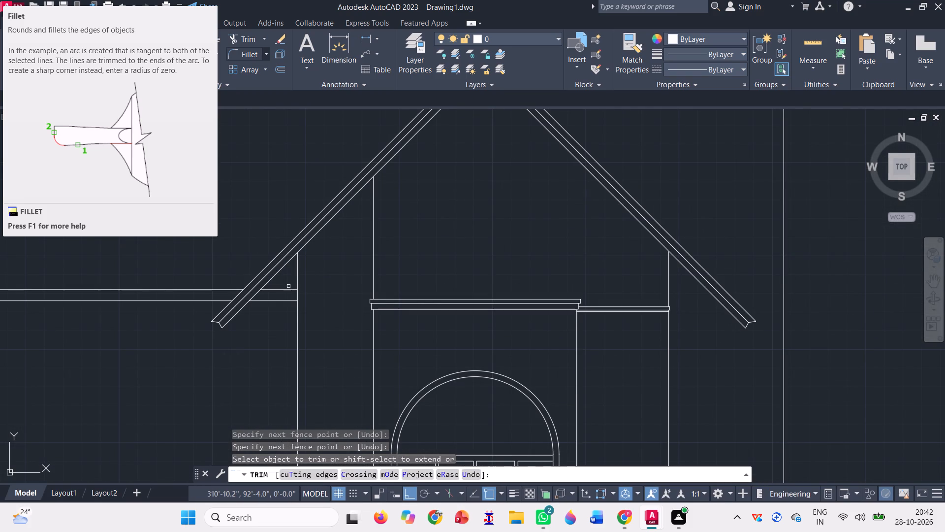
click(288, 285)
click(271, 332)
scroll(271, 332, down, 1)
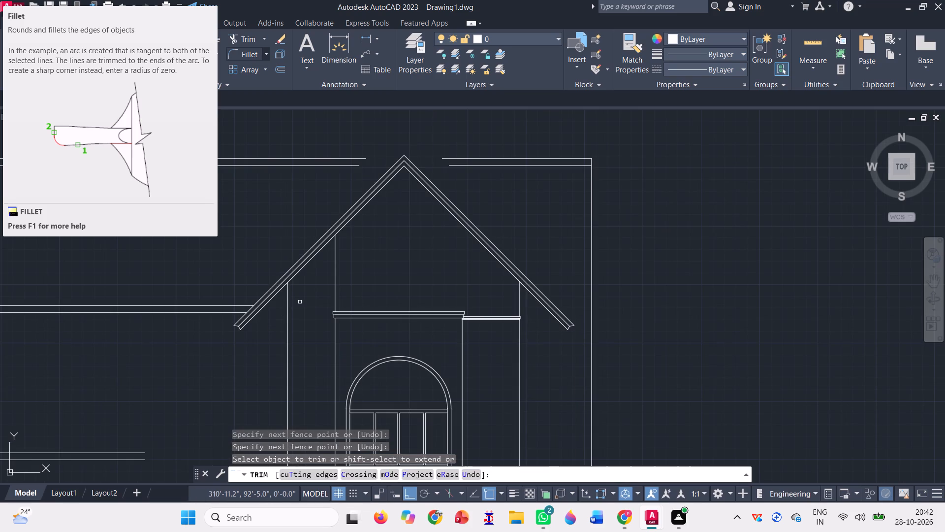
scroll(300, 302, down, 1)
key(grave)
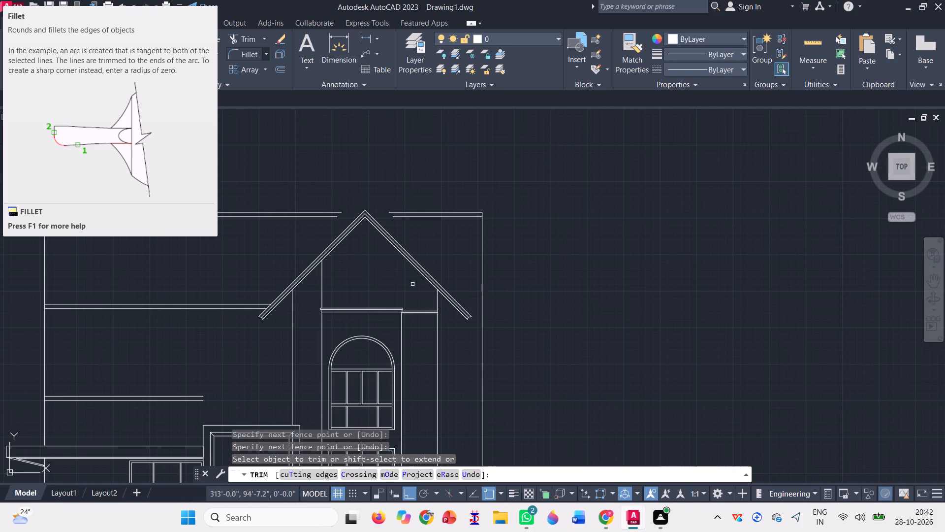
key(Escape)
scroll(244, 325, up, 3)
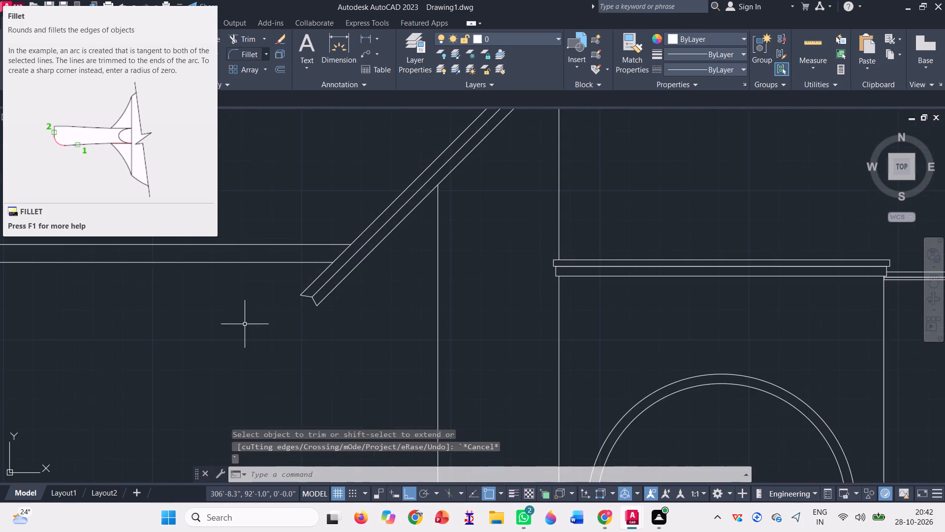
Move the four end-cap lines of both gable eaves together, diagonally up along the left slope's inner line.
scroll(314, 300, up, 3)
click(315, 309)
click(276, 280)
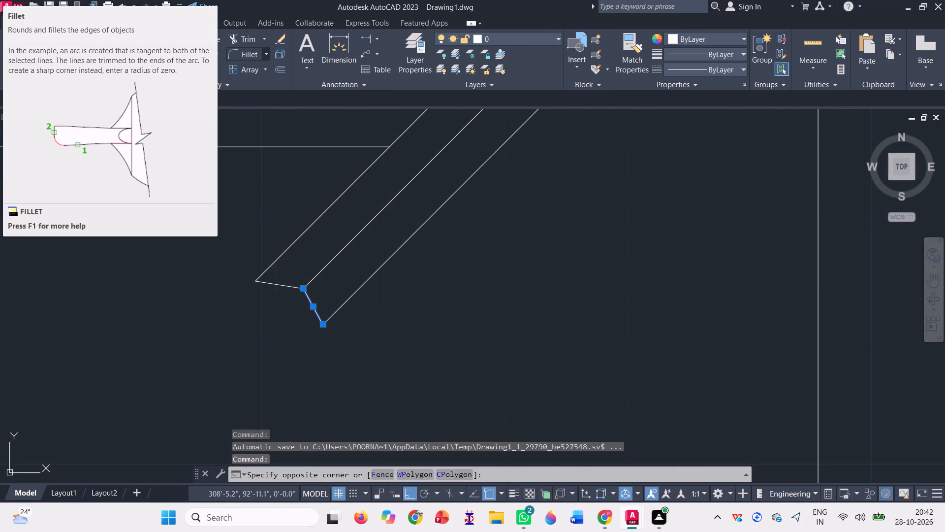
click(260, 298)
scroll(254, 304, down, 4)
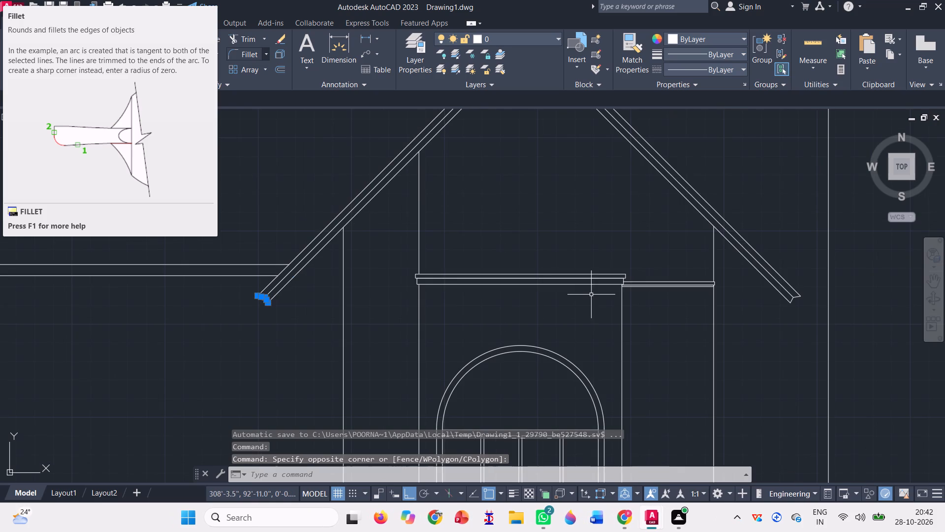
scroll(791, 293, up, 3)
click(818, 309)
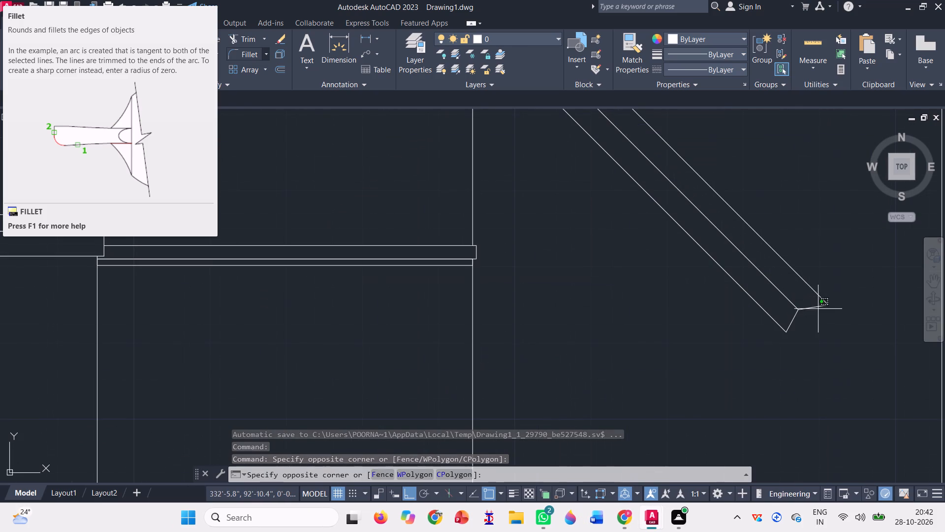
click(811, 299)
click(807, 325)
click(788, 314)
scroll(723, 332, down, 1)
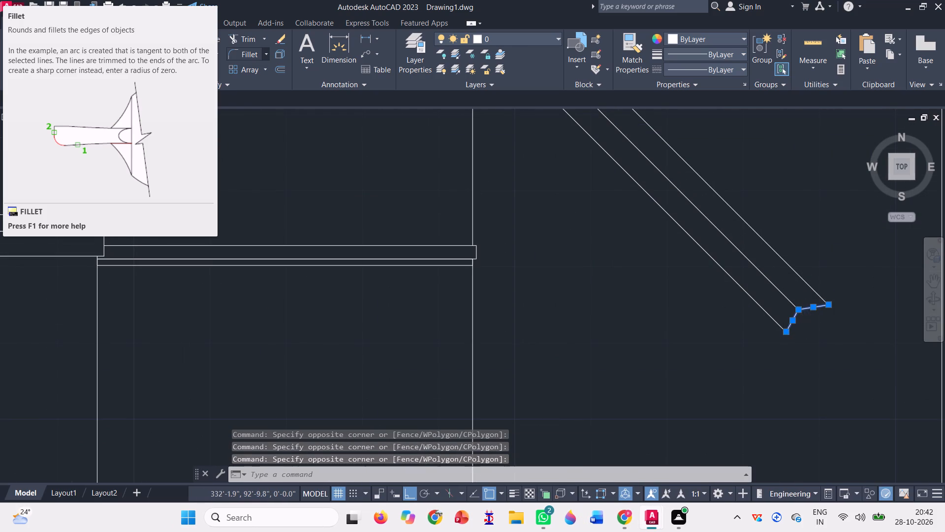
scroll(723, 332, down, 1)
scroll(616, 311, down, 2)
text(m)
key(space)
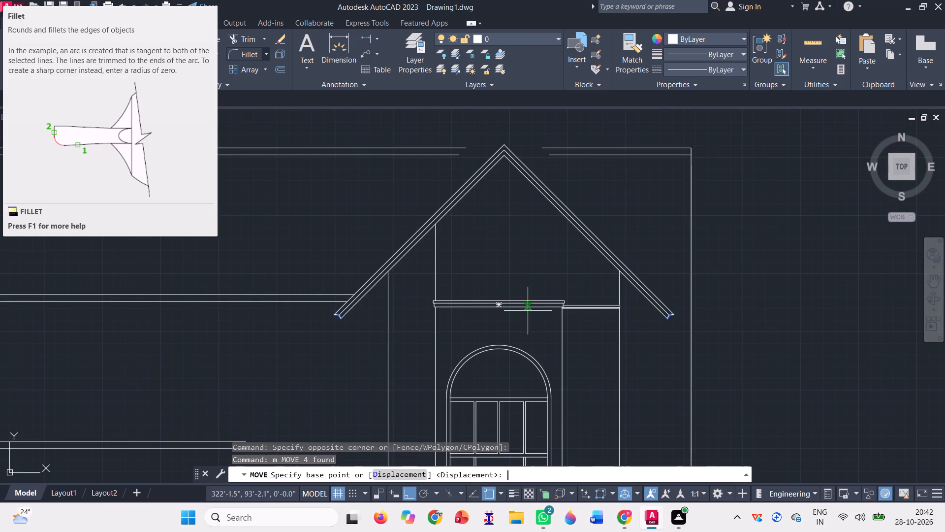
scroll(330, 321, up, 3)
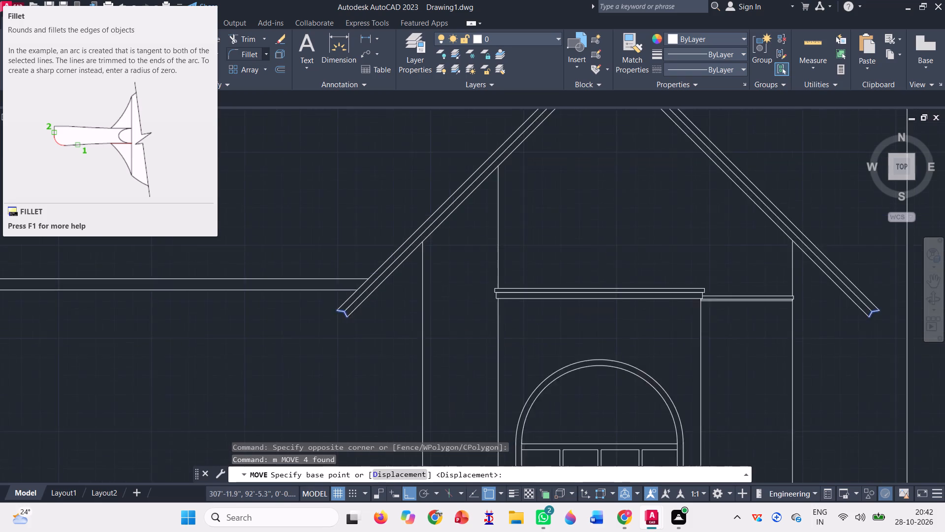
click(376, 313)
scroll(362, 328, down, 2)
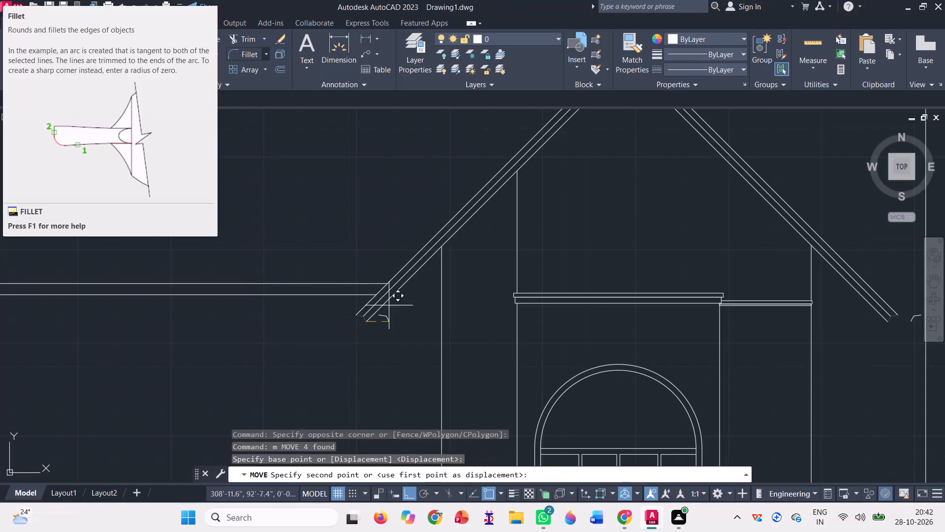
key(F8)
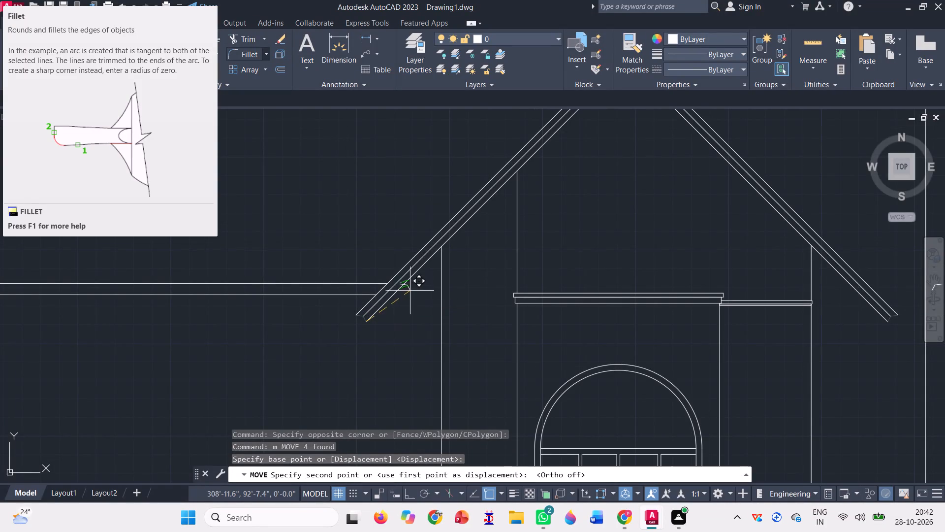
scroll(408, 286, up, 2)
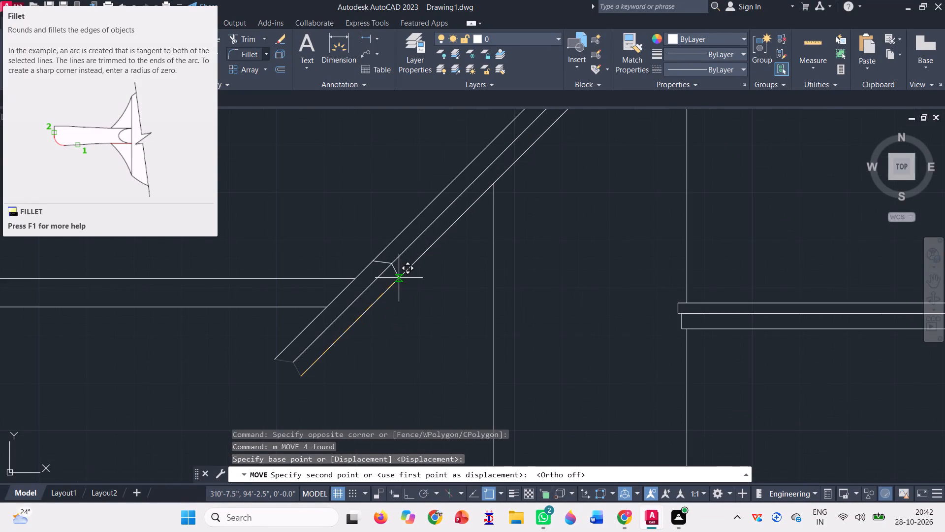
click(399, 277)
Trim away the three left slope lines below the moved left eave cap.
scroll(360, 289, down, 1)
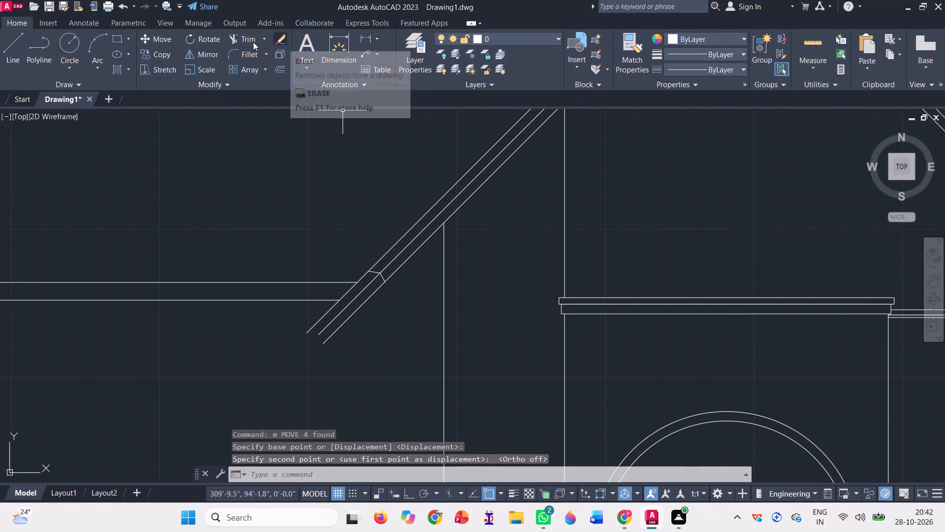
click(242, 40)
click(341, 291)
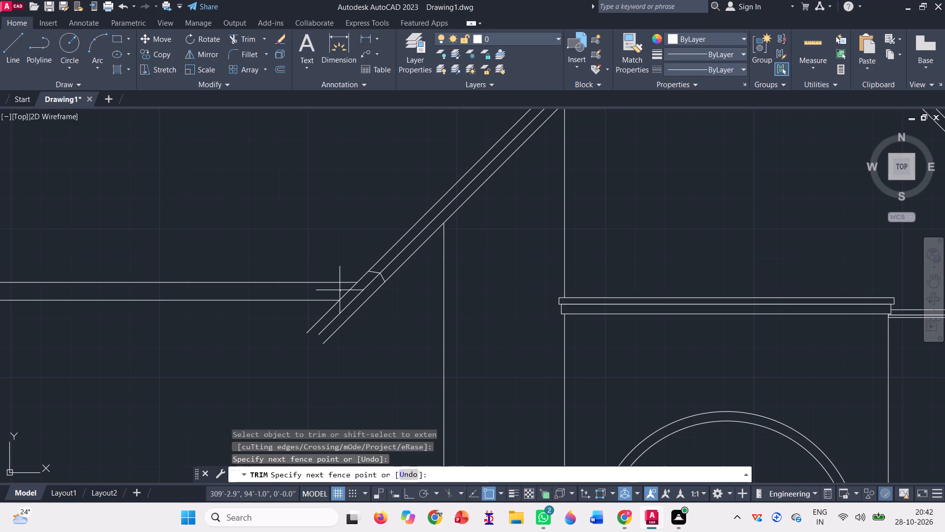
click(371, 321)
click(362, 281)
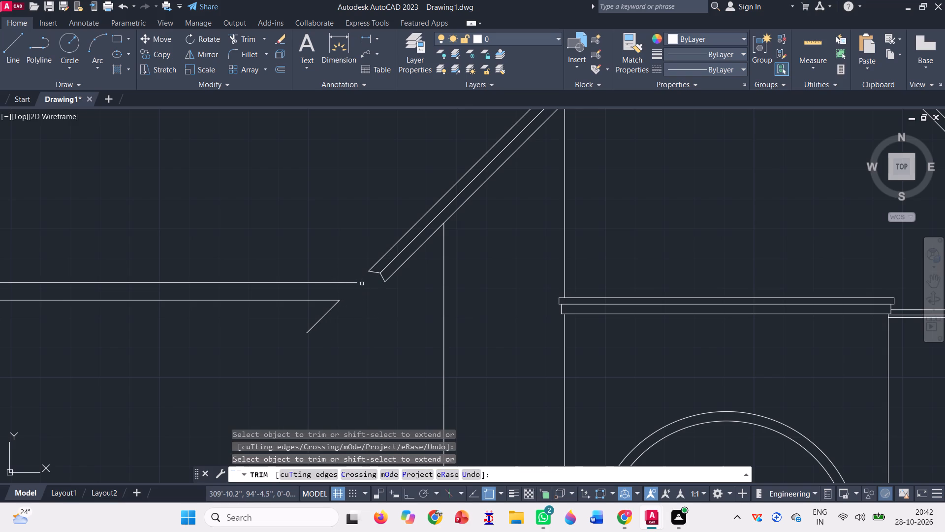
click(326, 316)
scroll(310, 309, down, 3)
scroll(511, 312, up, 1)
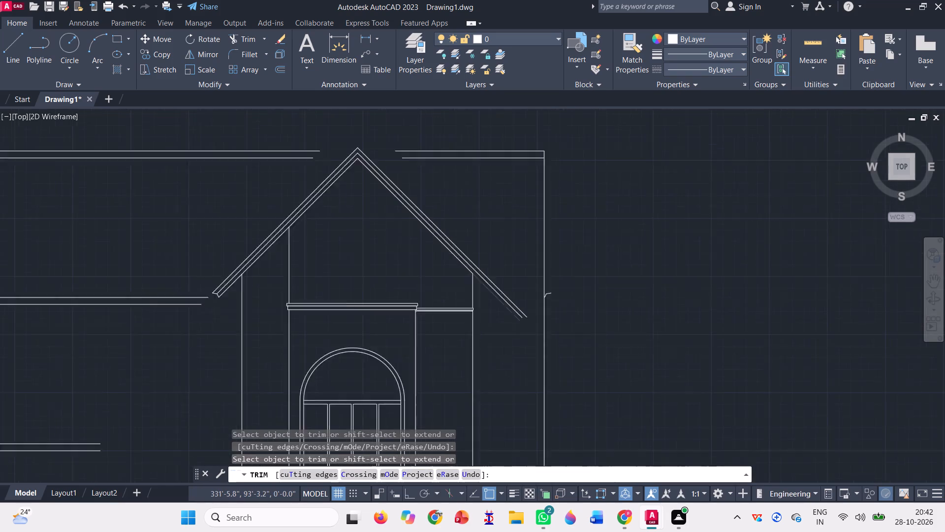
scroll(511, 312, up, 1)
scroll(503, 292, down, 1)
key(Escape)
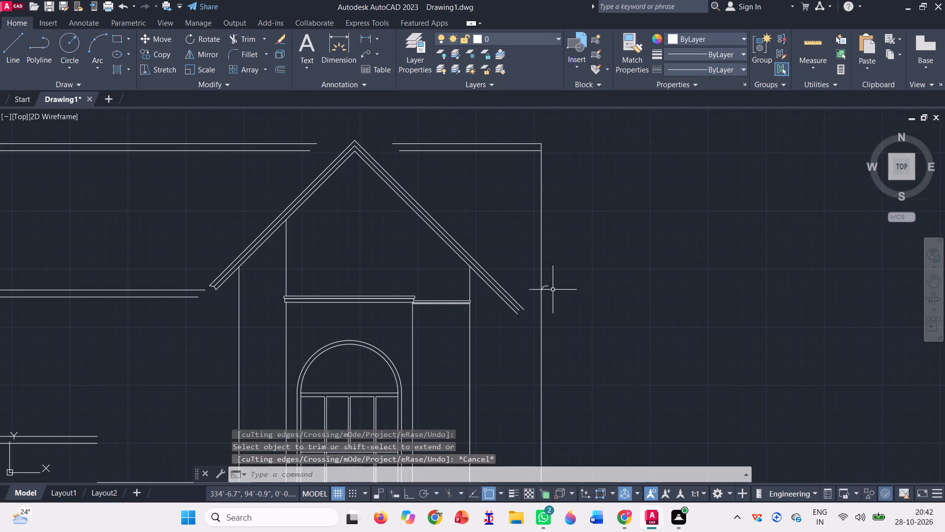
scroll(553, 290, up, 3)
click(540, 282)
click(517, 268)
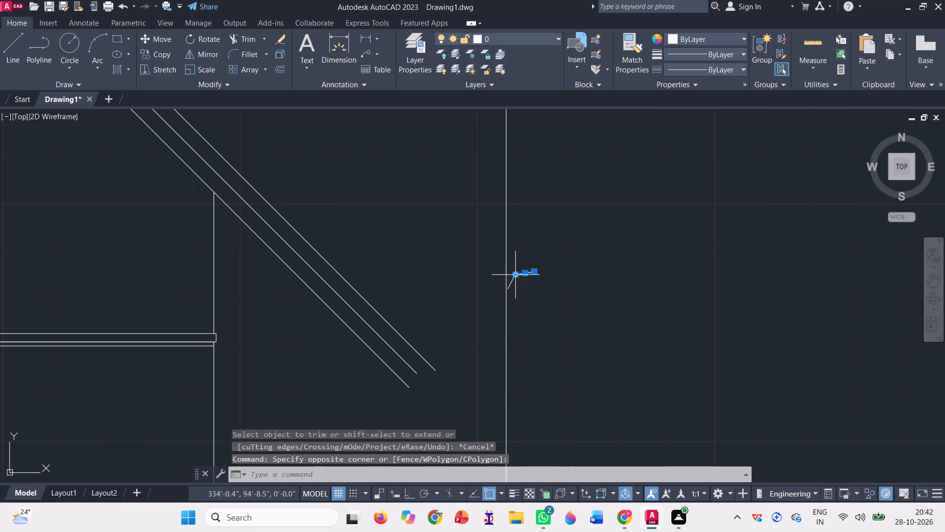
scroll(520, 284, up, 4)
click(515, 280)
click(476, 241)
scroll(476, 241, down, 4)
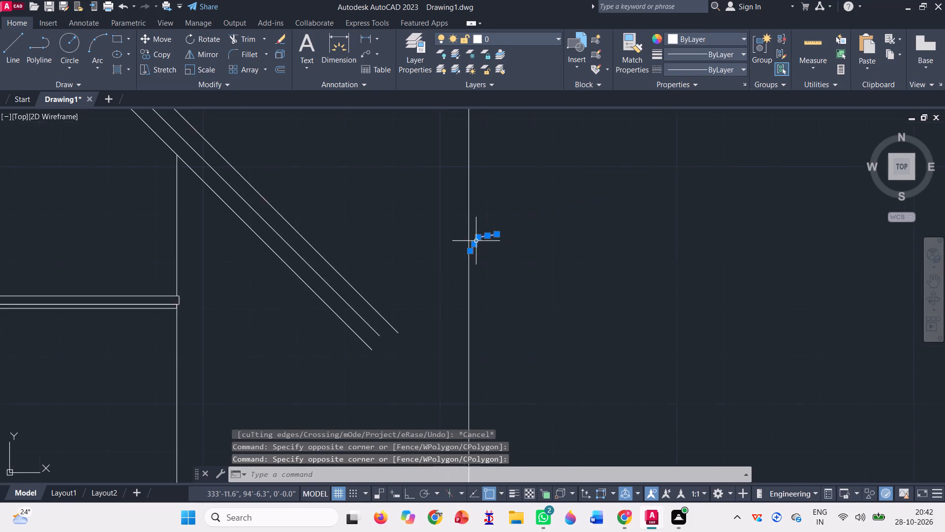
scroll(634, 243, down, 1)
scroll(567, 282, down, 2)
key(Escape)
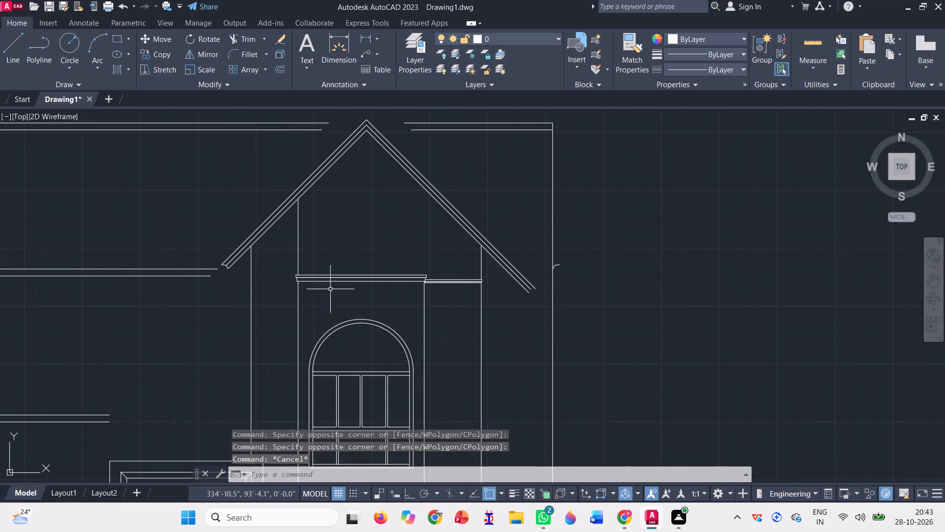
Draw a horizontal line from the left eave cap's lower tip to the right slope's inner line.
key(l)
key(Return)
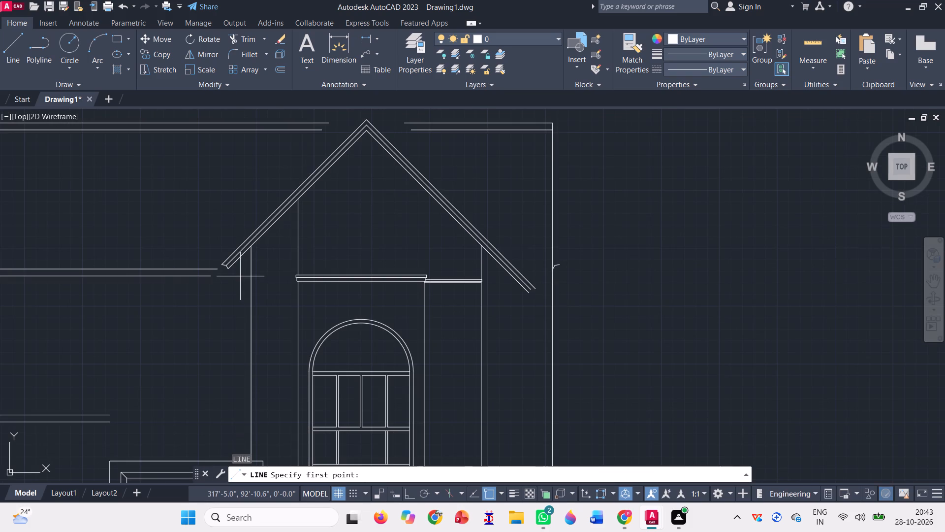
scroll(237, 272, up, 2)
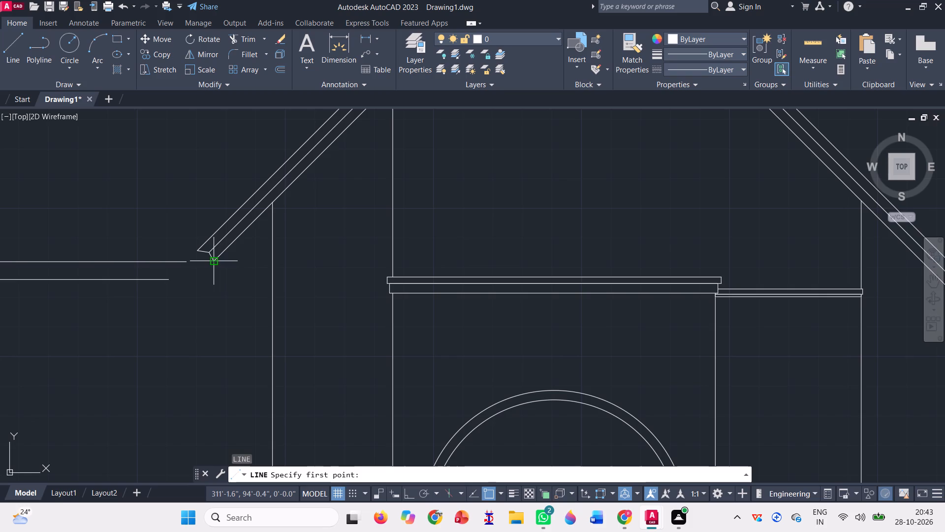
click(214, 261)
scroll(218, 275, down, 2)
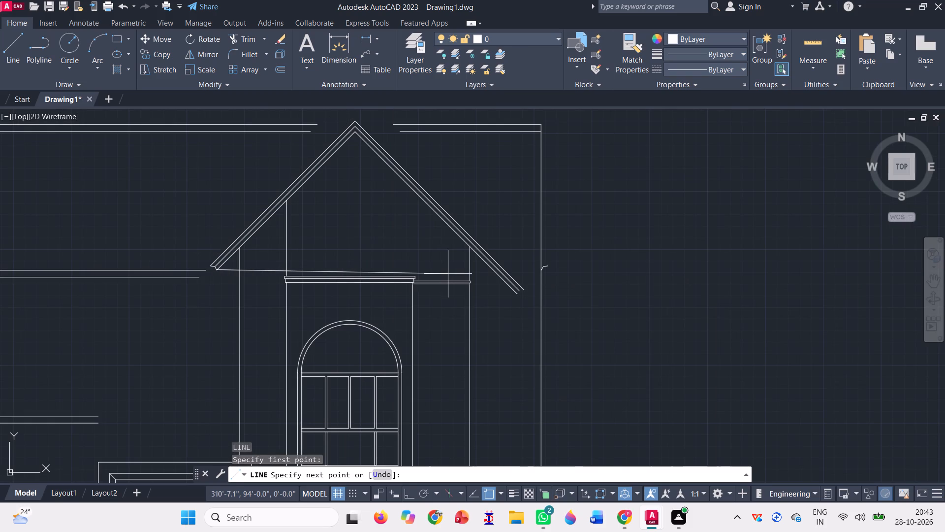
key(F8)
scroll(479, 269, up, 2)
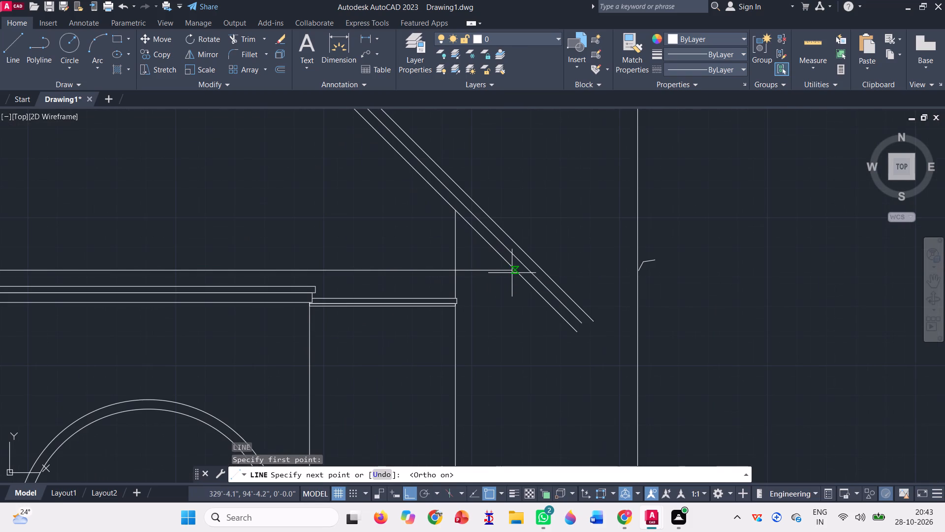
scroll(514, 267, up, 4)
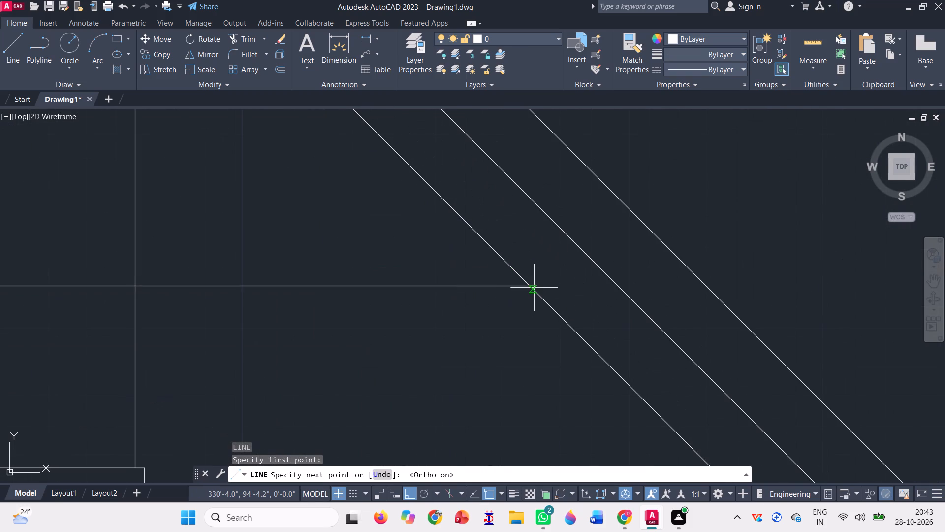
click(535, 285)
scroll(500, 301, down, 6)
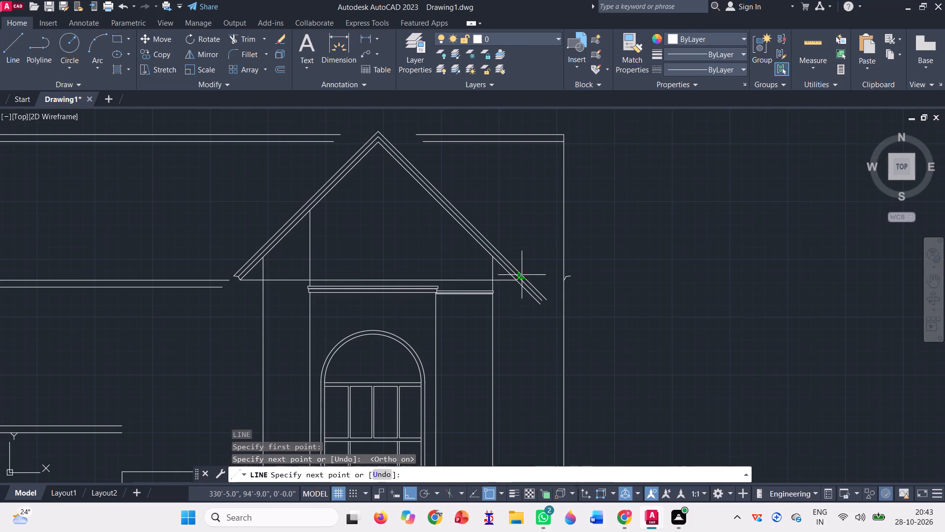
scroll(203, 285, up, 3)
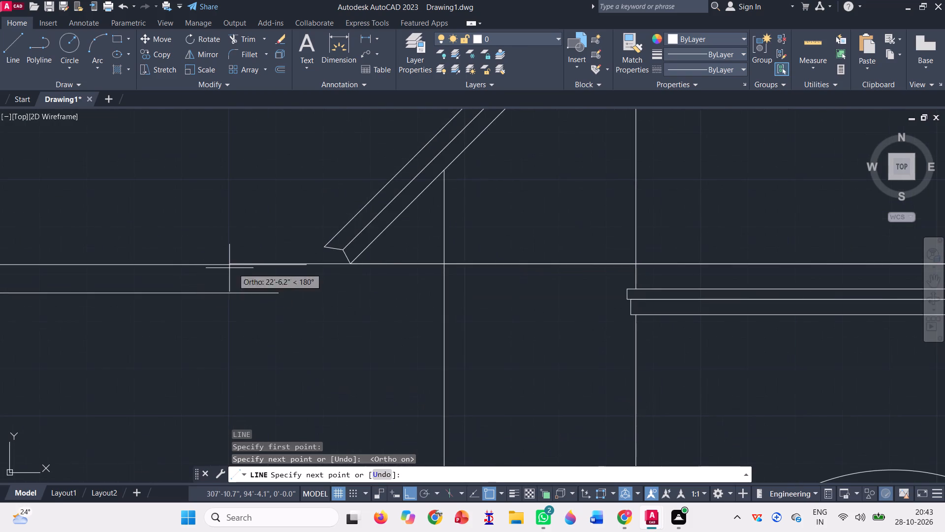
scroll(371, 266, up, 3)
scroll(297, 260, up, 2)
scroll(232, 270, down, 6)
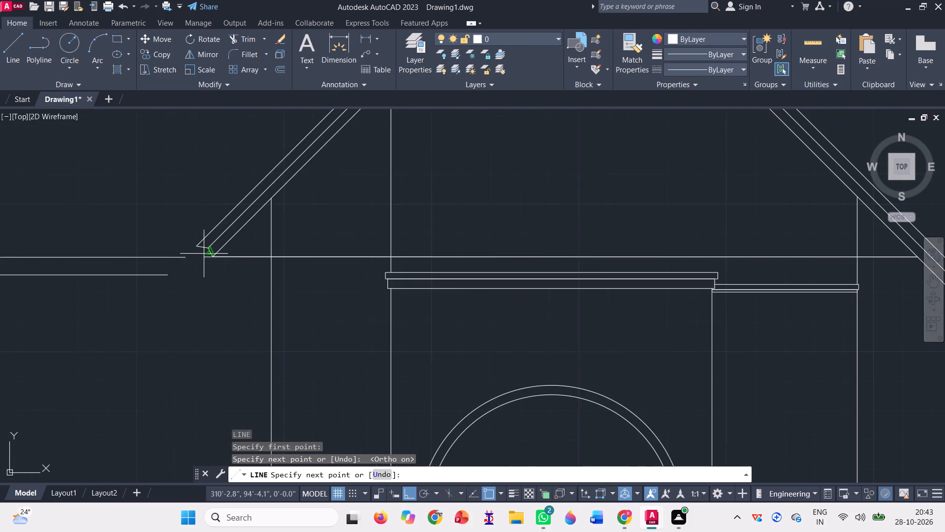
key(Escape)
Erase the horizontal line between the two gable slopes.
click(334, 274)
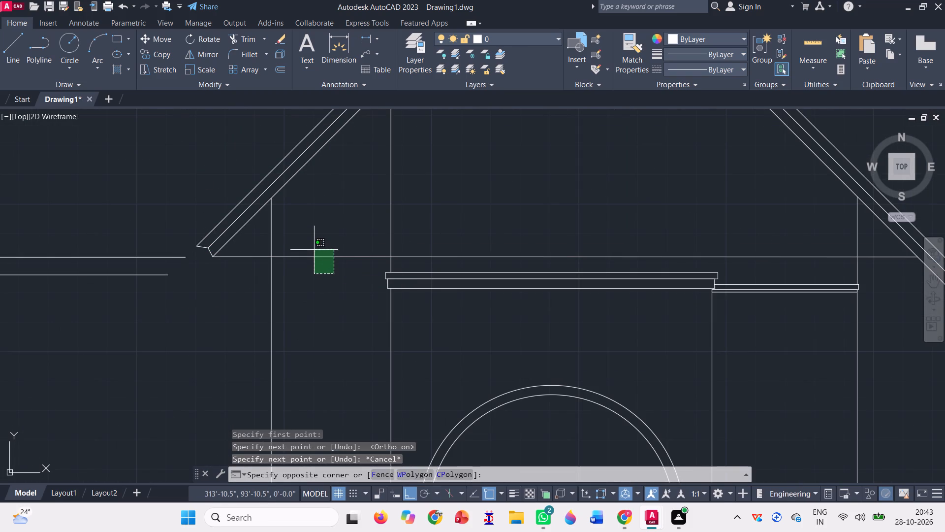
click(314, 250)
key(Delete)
Draw a horizontal line about 25'-3" long from the left eave cap's lower tip, past the right slope and the displaced right cap.
key(l)
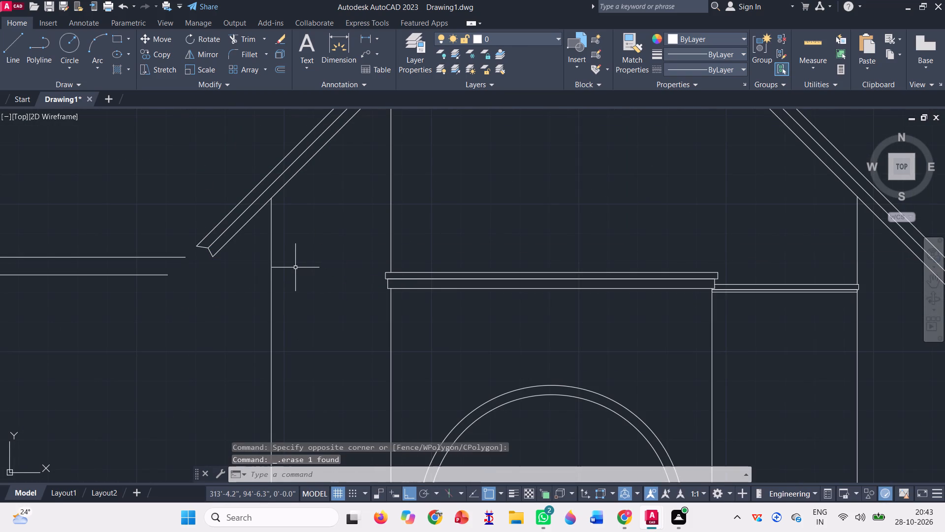
key(Return)
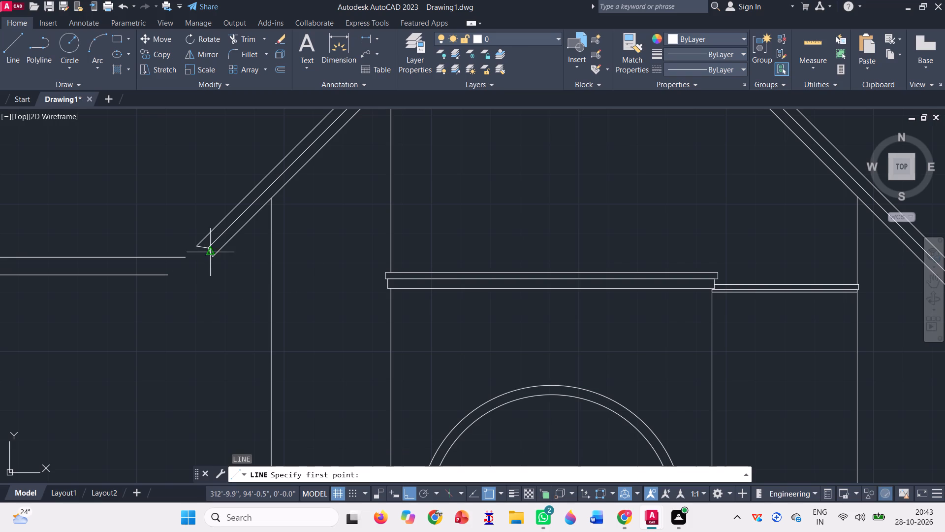
click(214, 257)
scroll(190, 282, down, 2)
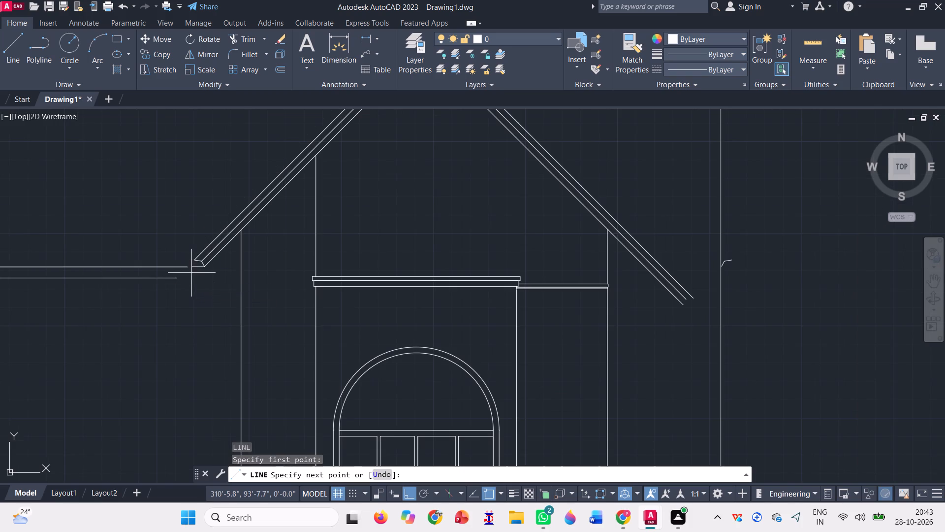
scroll(542, 283, up, 3)
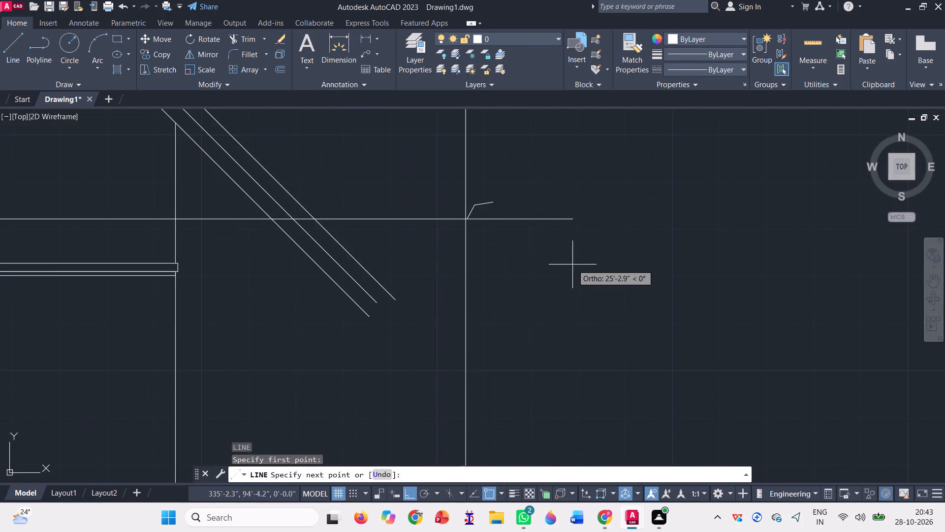
click(573, 263)
key(Escape)
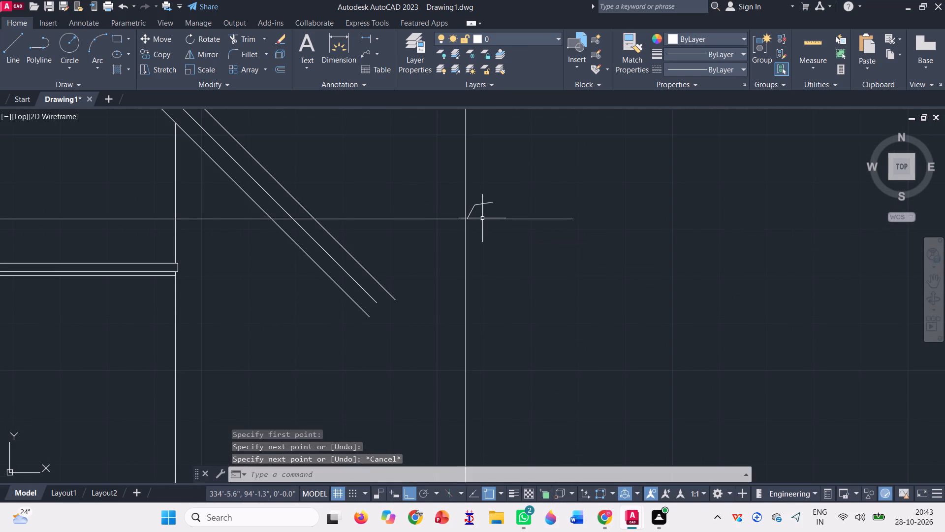
Move the displaced right eave cap horizontally so its lower tip meets the right slope's inner line at the horizontal guide line.
scroll(482, 218, up, 3)
click(483, 204)
click(439, 149)
scroll(524, 269, down, 2)
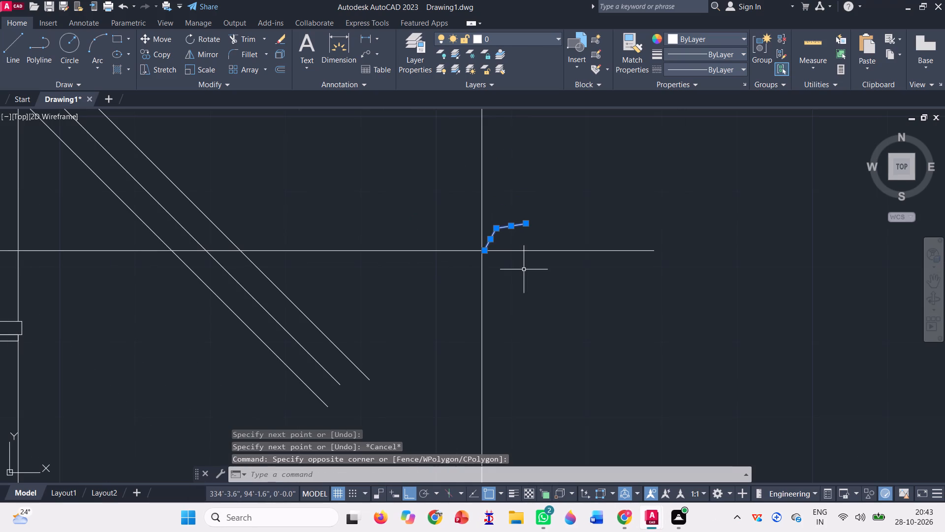
key(c)
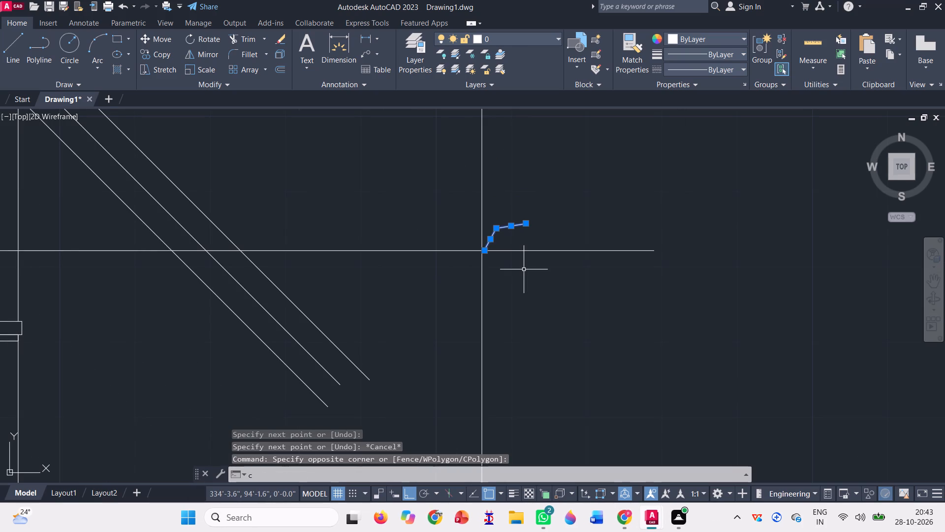
key(BackSpace)
text(m)
key(space)
scroll(485, 249, up, 2)
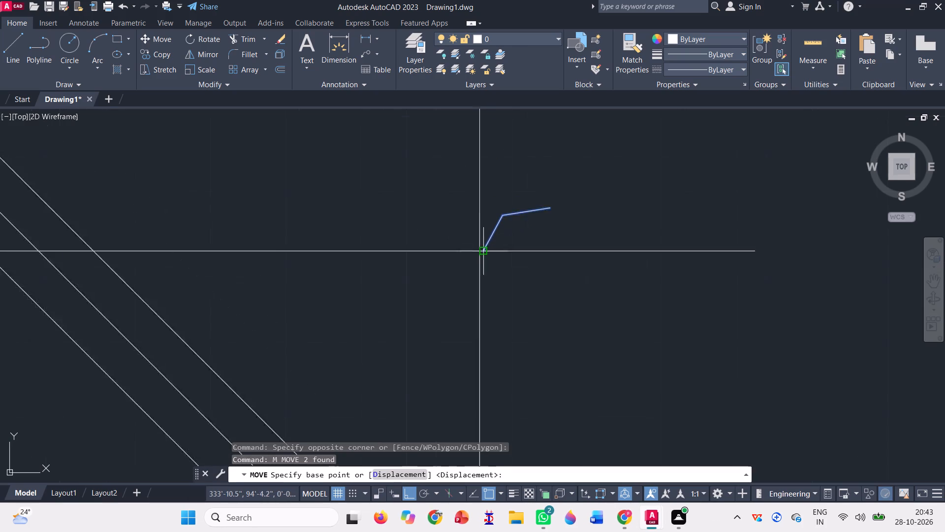
scroll(485, 249, up, 1)
click(481, 253)
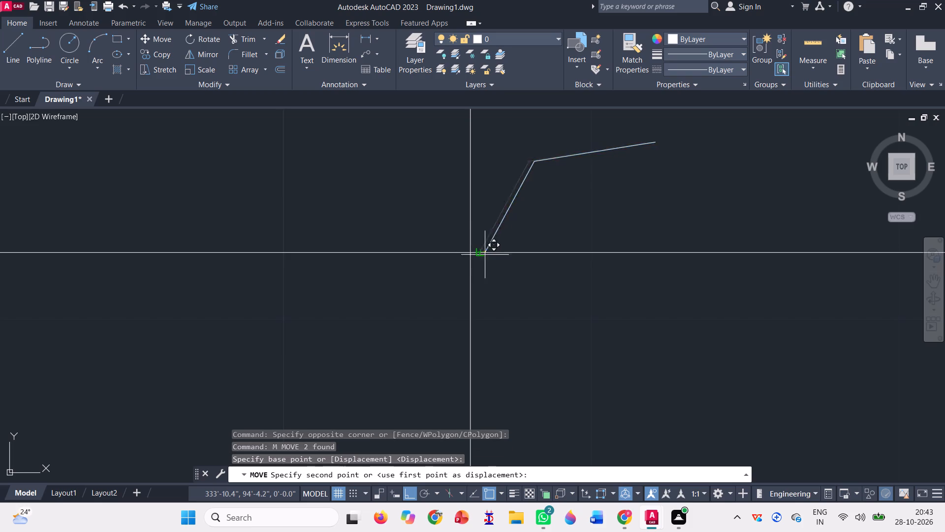
scroll(598, 274, down, 1)
scroll(537, 273, down, 2)
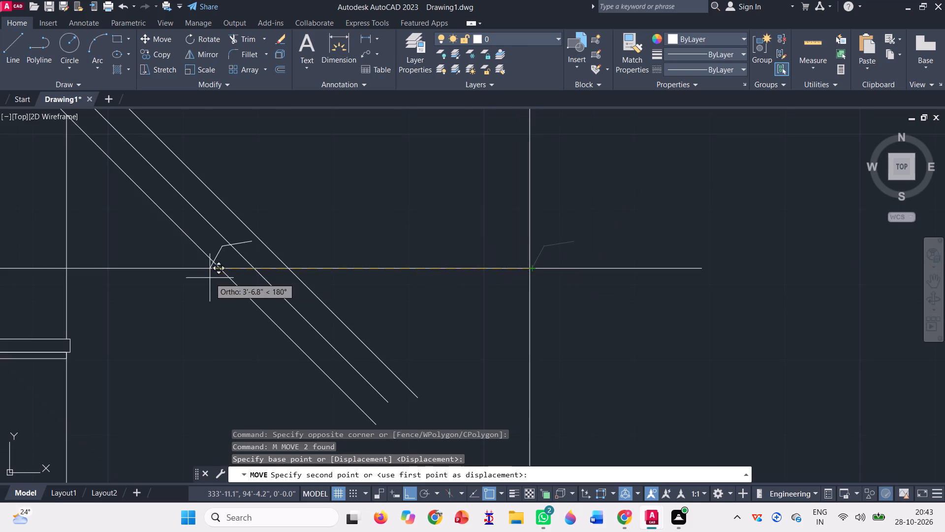
scroll(210, 276, up, 3)
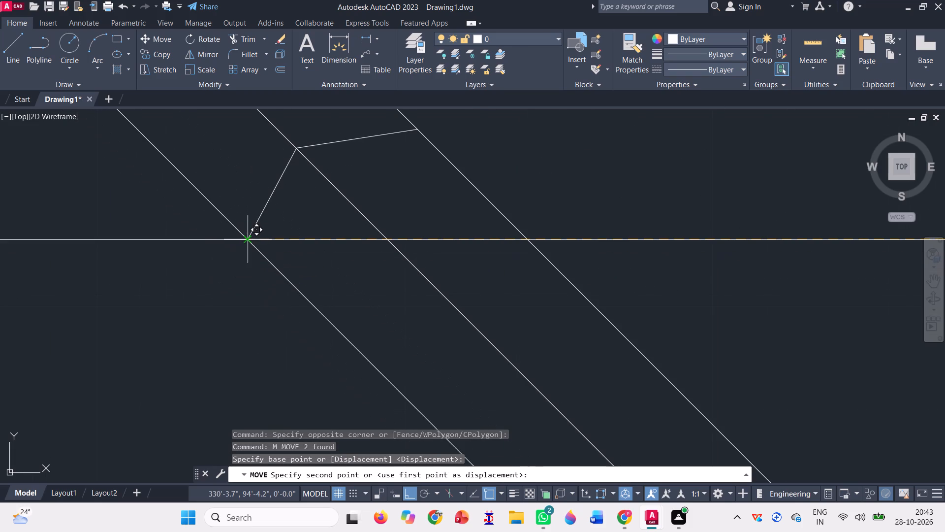
click(245, 240)
Erase the horizontal guide line running between the two eave caps.
scroll(281, 260, down, 2)
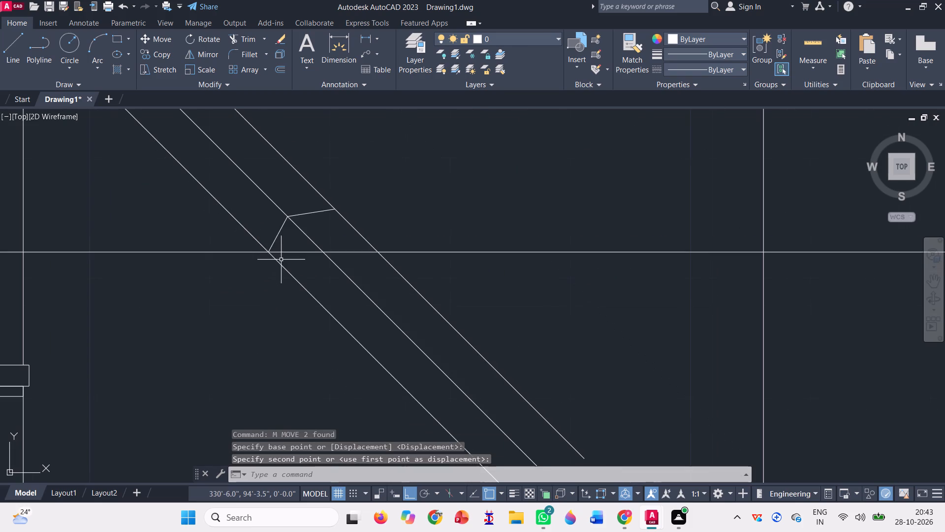
scroll(281, 260, down, 2)
scroll(453, 236, down, 3)
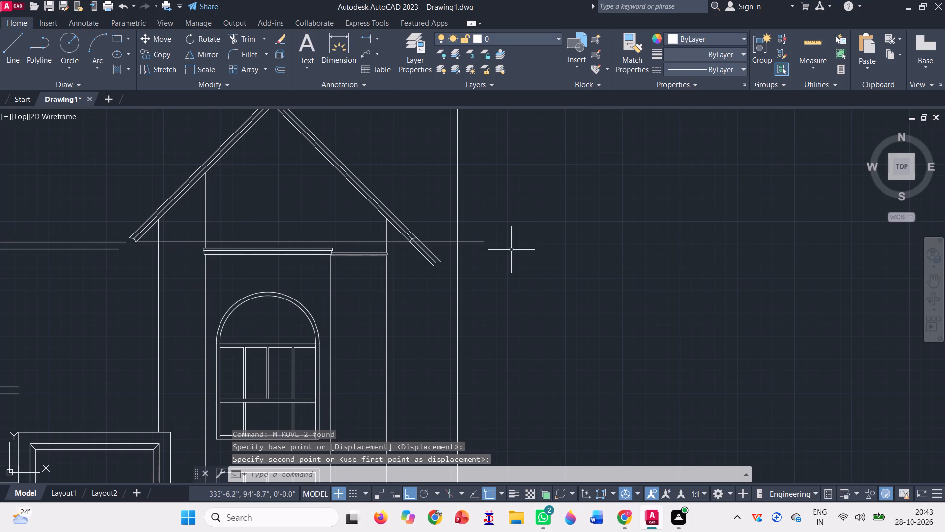
click(495, 248)
click(478, 238)
scroll(536, 241, down, 2)
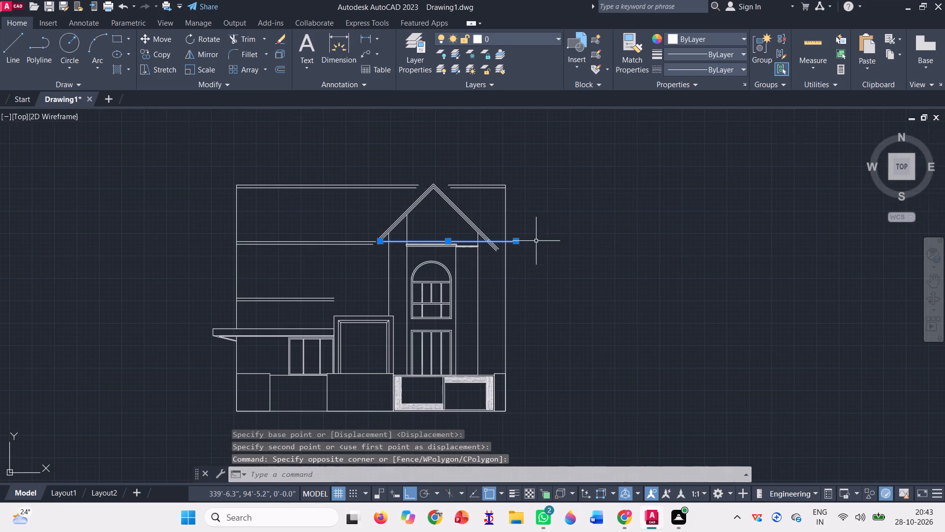
key(Delete)
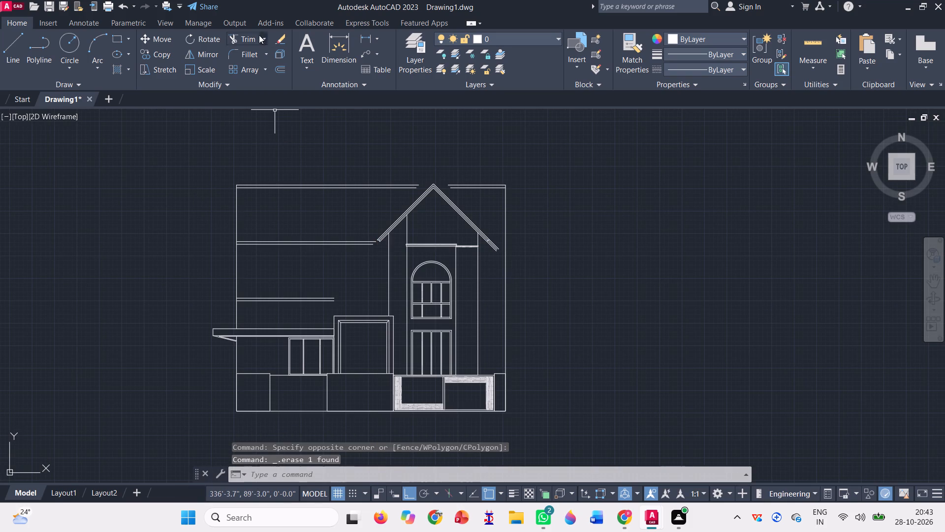
Trim away the three right slope lines below the moved right eave cap.
click(244, 41)
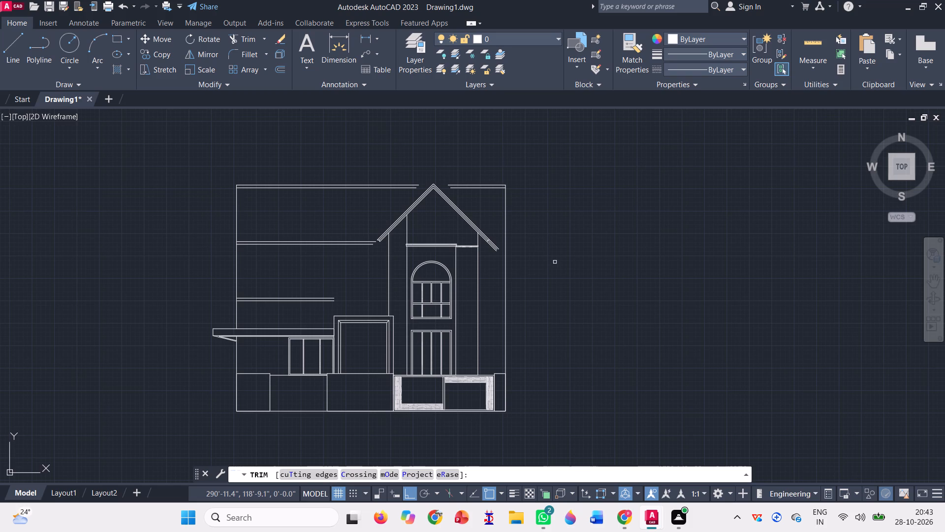
scroll(483, 245, up, 3)
click(496, 252)
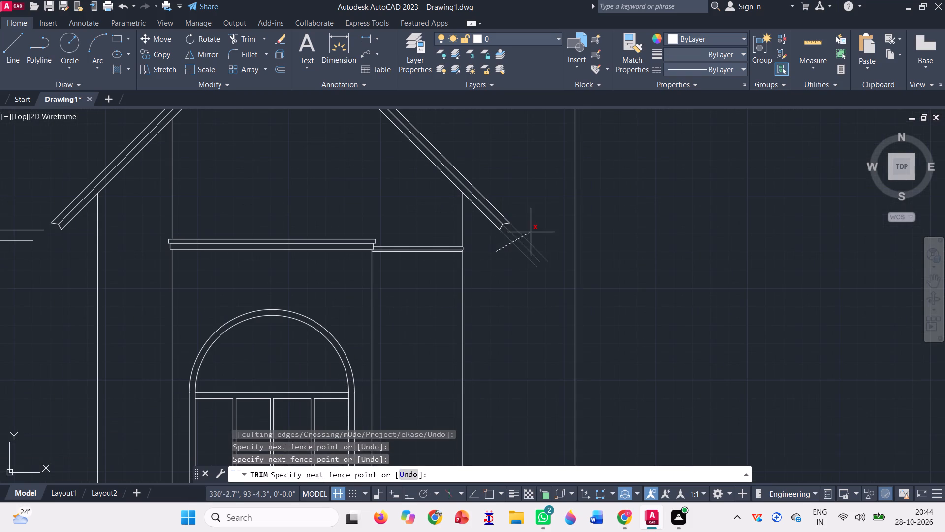
click(531, 231)
scroll(504, 248, down, 2)
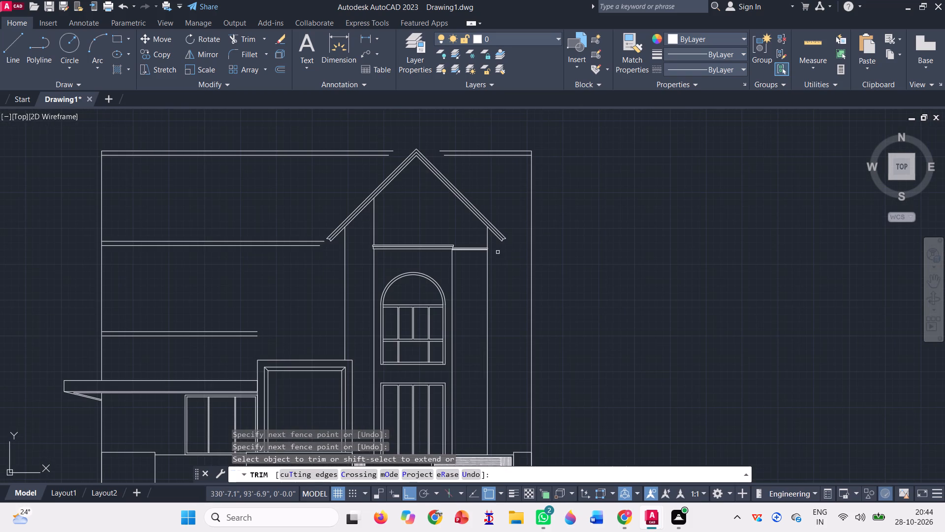
key(Escape)
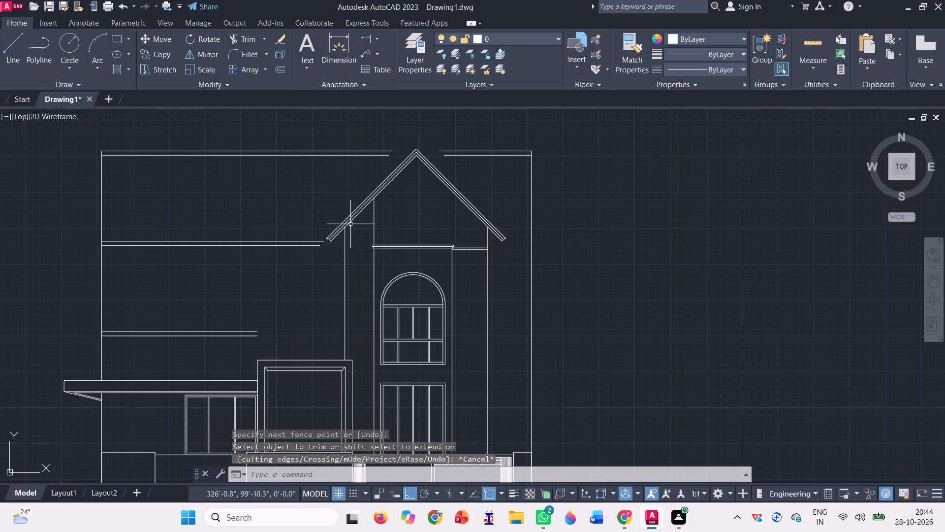
Erase the two short horizontal lines to the right of the gable peak and the tall vertical line at their outer end.
scroll(419, 222, down, 1)
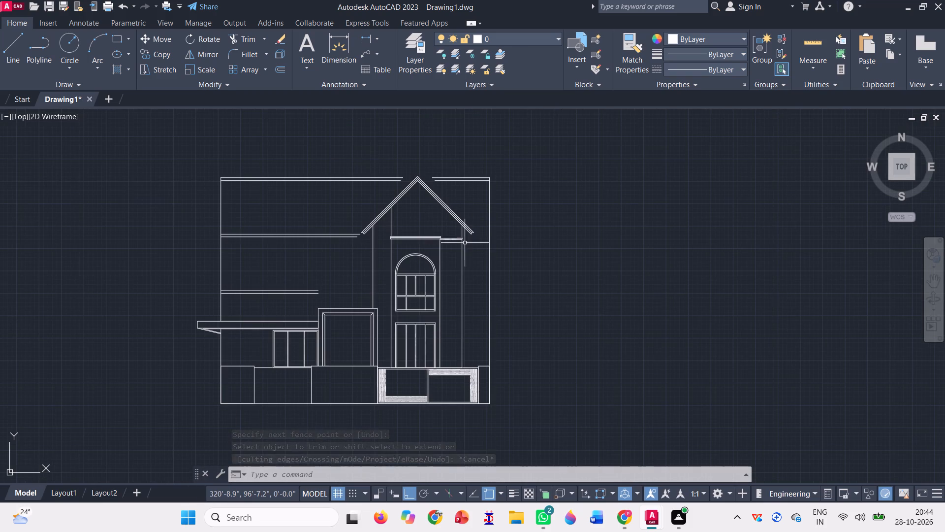
scroll(467, 276, up, 1)
scroll(467, 294, down, 1)
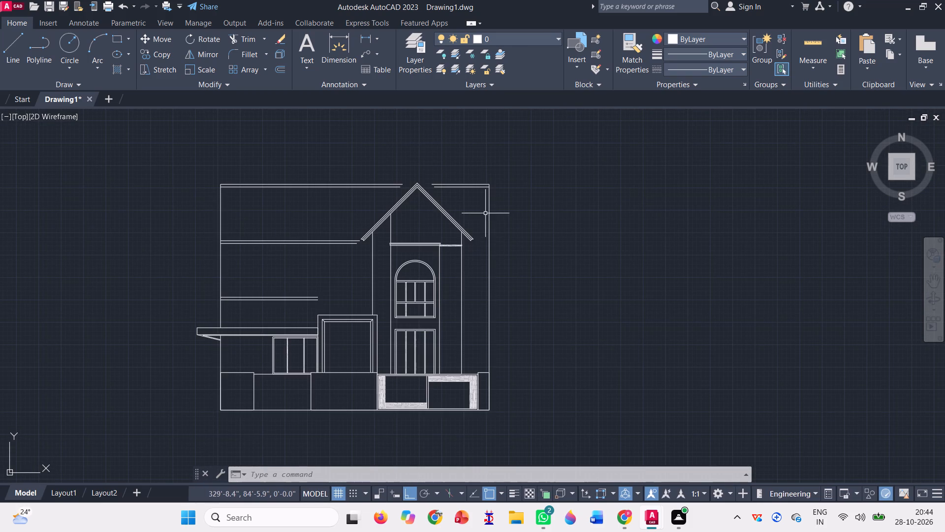
click(479, 200)
click(453, 172)
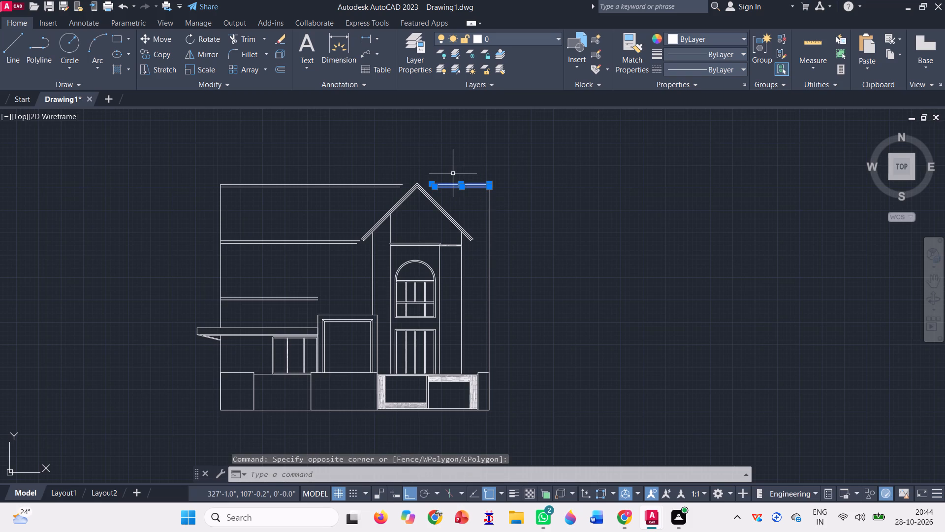
key(Delete)
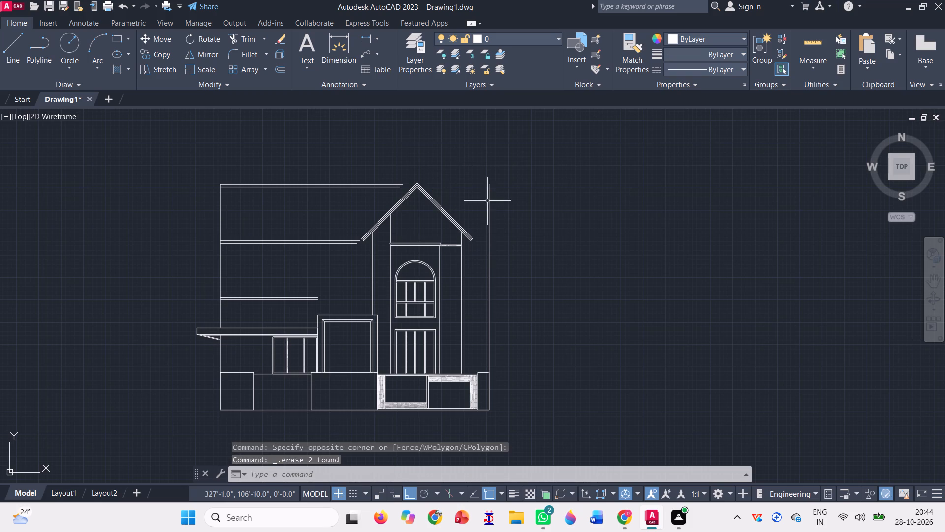
click(491, 231)
click(475, 223)
key(Delete)
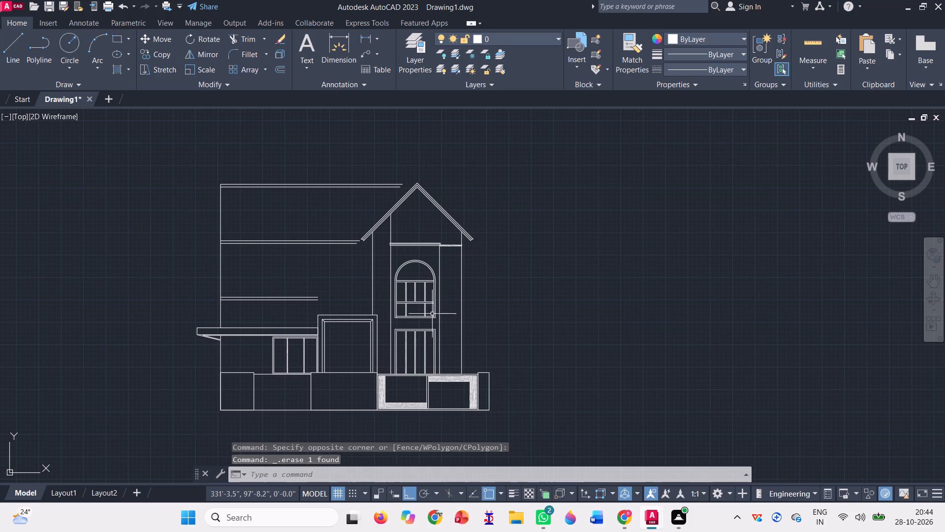
With Ortho off, draw a sloping line from the right end block's outer top corner up to the tower's right wall line.
click(13, 42)
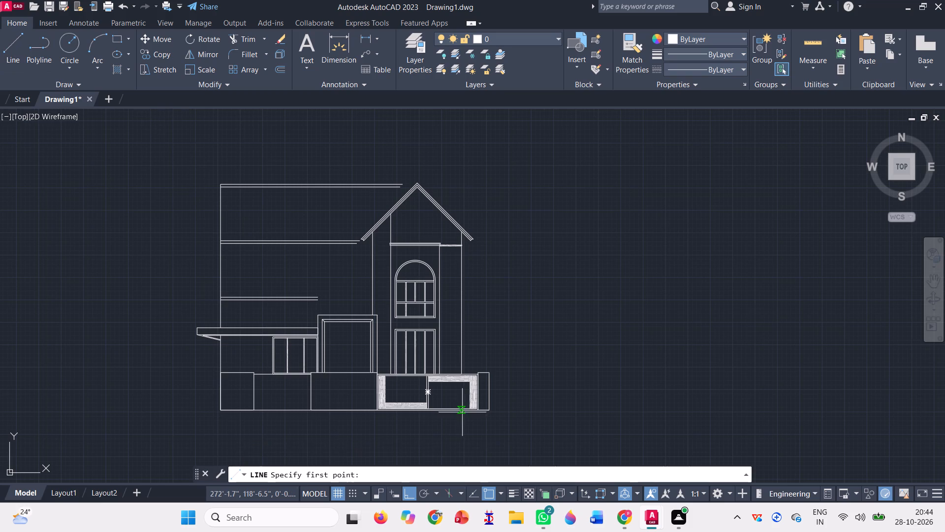
scroll(487, 378, up, 3)
click(494, 359)
scroll(428, 374, down, 2)
key(F8)
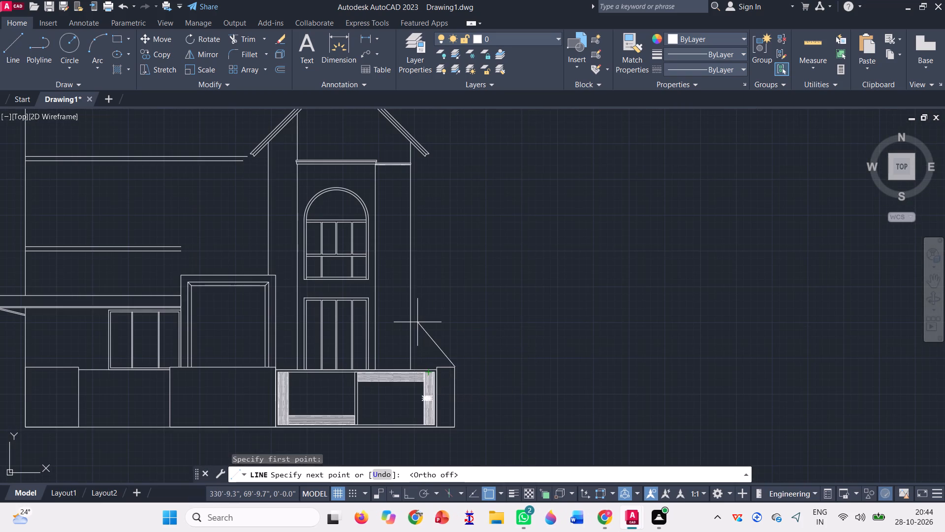
click(409, 348)
scroll(444, 360, down, 2)
key(space)
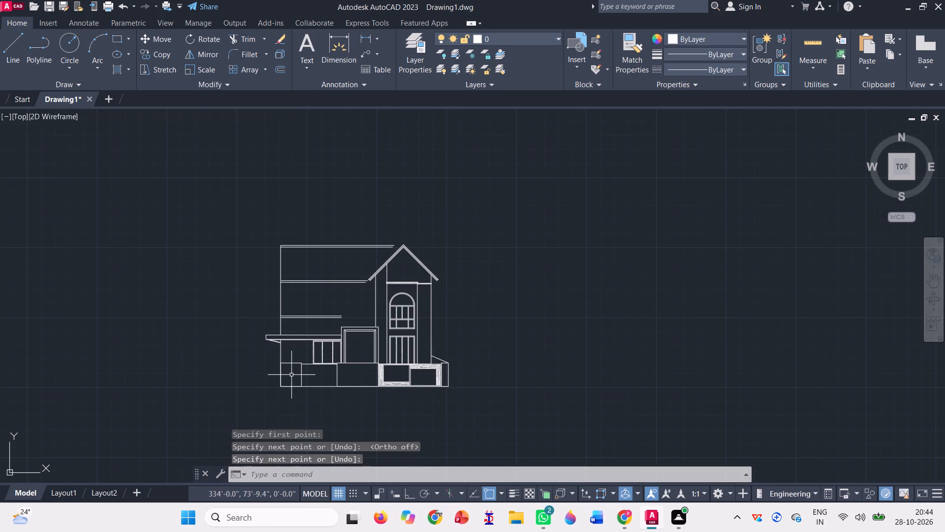
Erase the six horizontal level lines left of the gable and the vertical line above the canopy at their outer ends.
scroll(291, 373, up, 1)
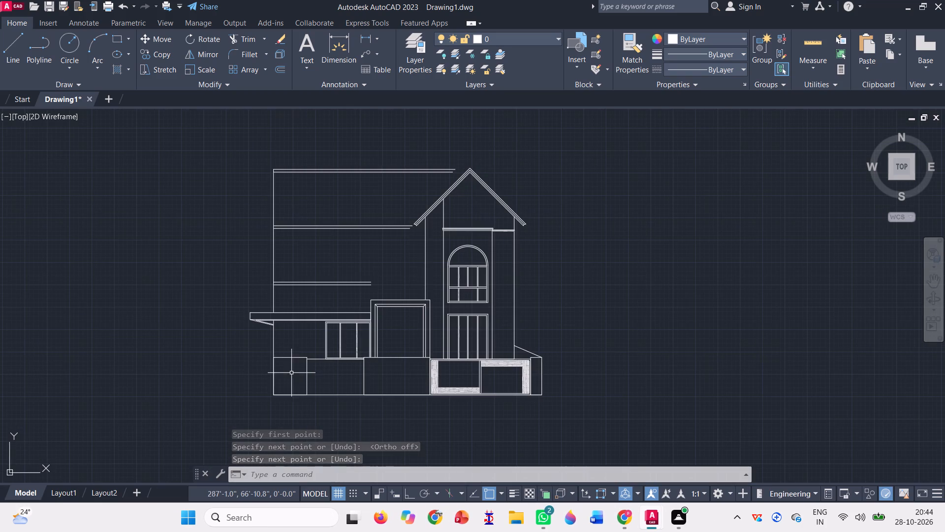
scroll(257, 313, down, 1)
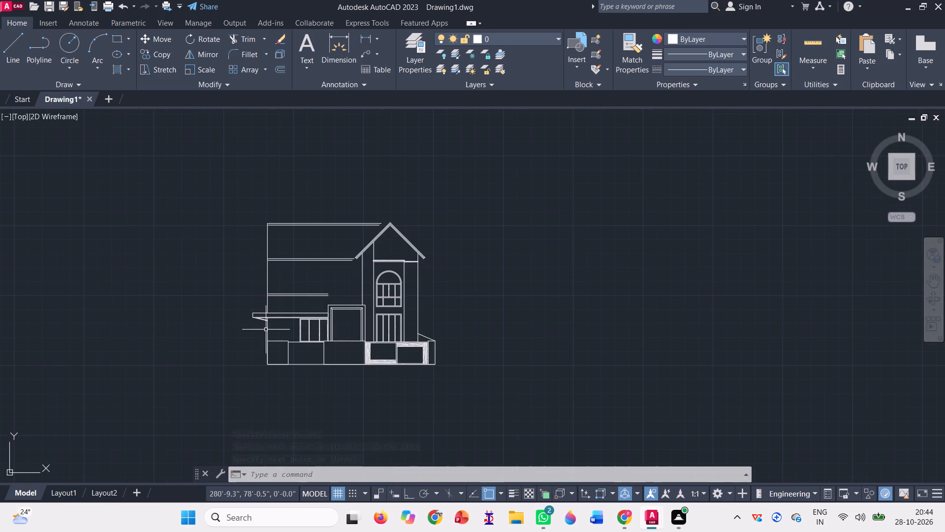
scroll(266, 330, up, 2)
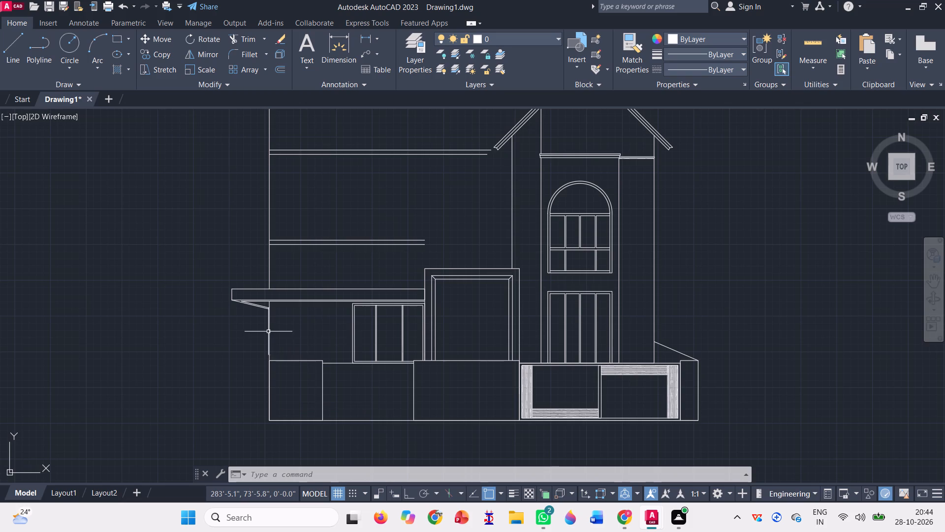
scroll(261, 342, down, 2)
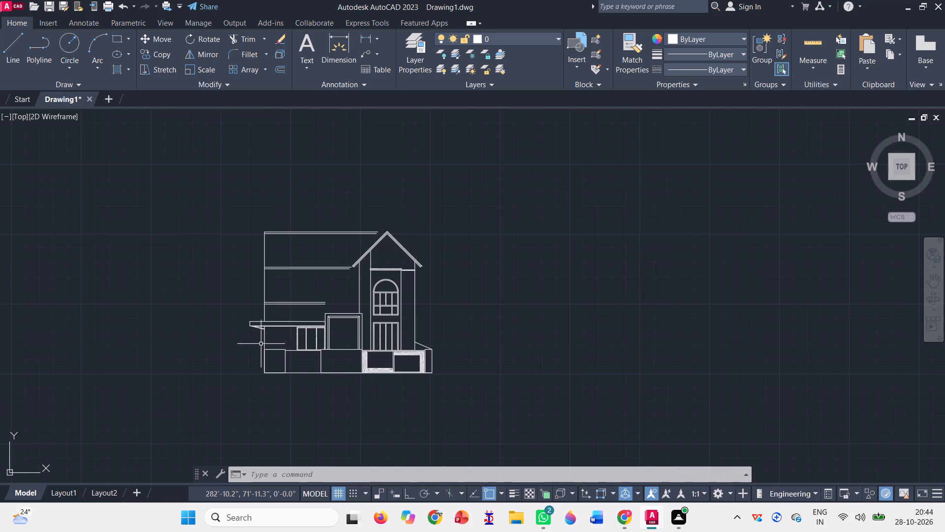
click(300, 308)
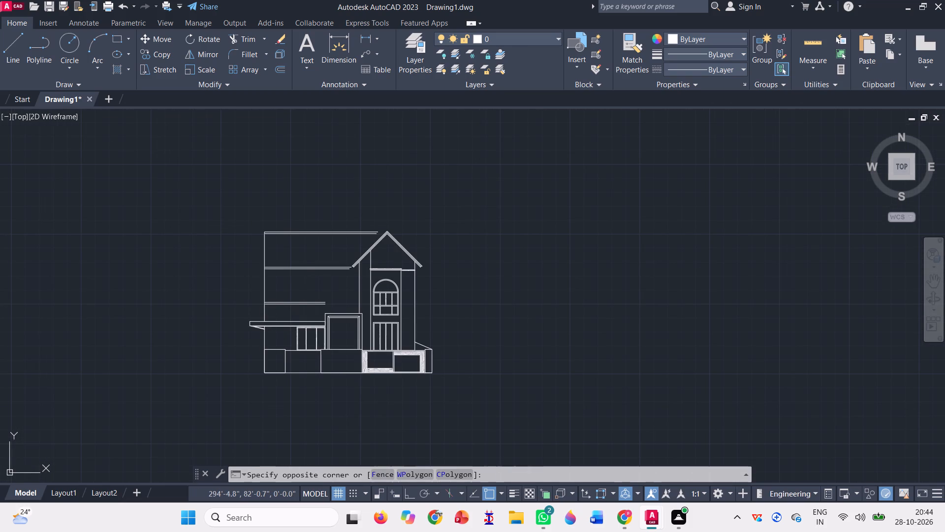
click(281, 219)
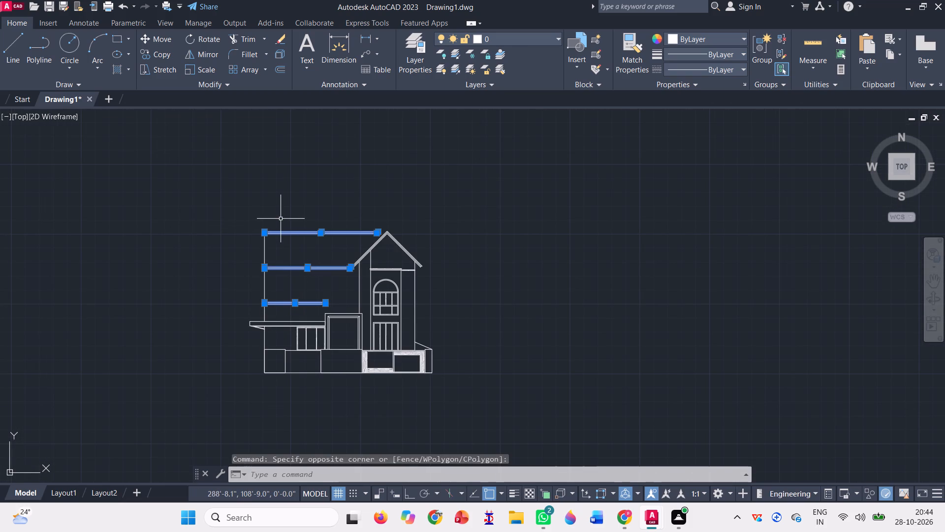
key(Delete)
click(274, 270)
click(253, 256)
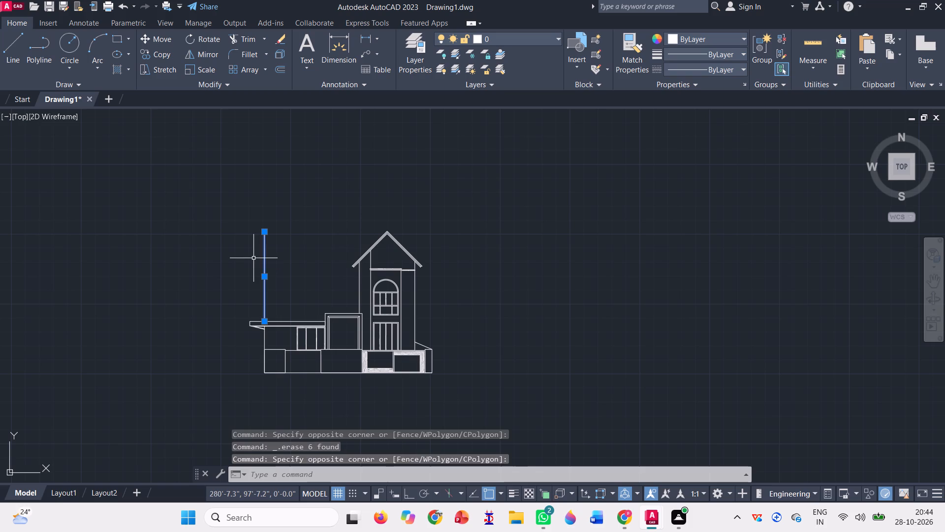
key(Delete)
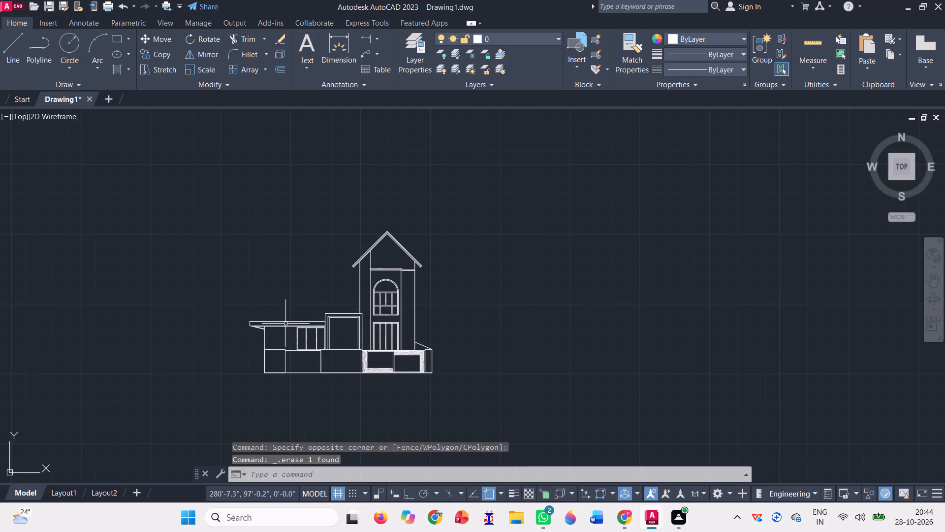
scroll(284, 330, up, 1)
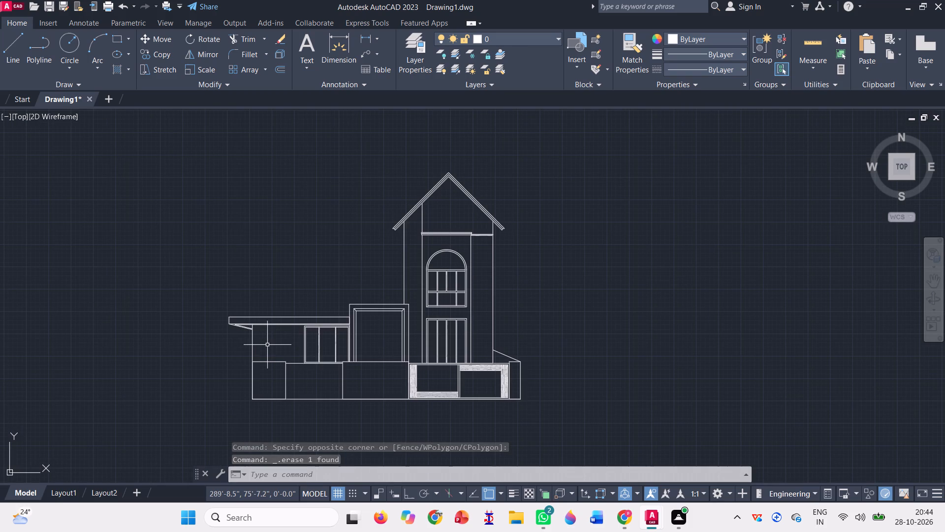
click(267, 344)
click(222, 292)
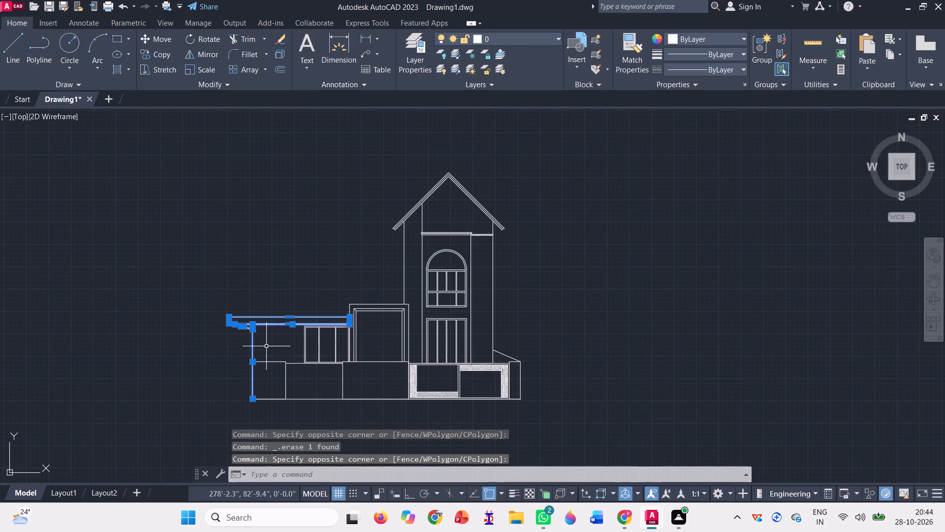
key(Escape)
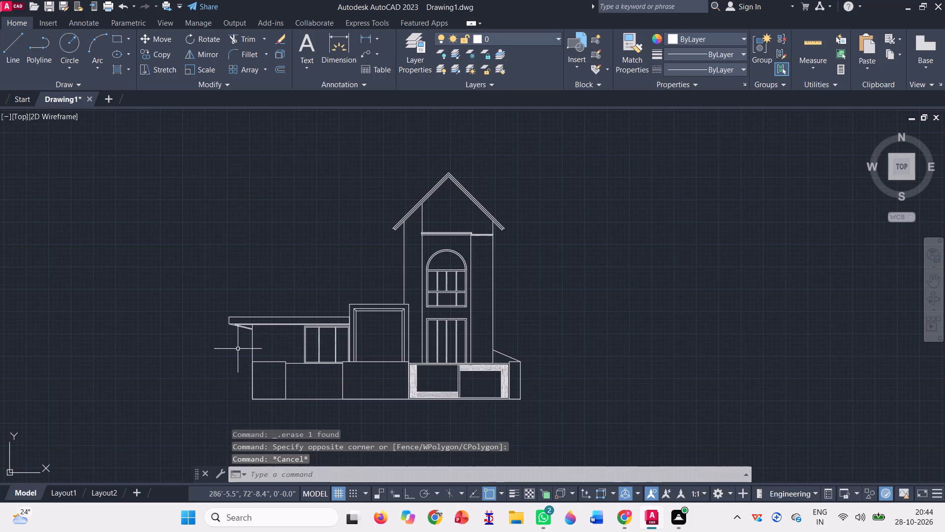
Move the side canopy outline and its sloping brace horizontally about 4'-0.4" towards the tower, with Ortho on.
scroll(249, 319, up, 2)
click(241, 353)
click(181, 287)
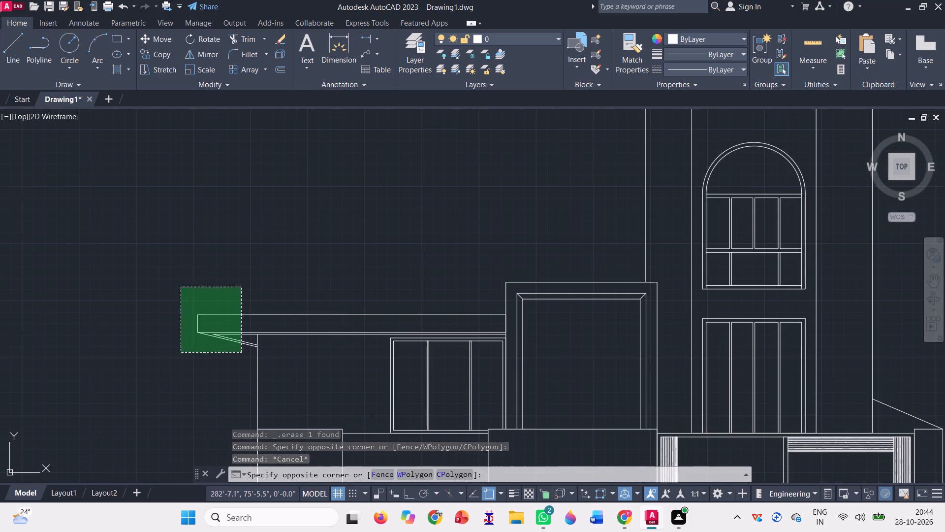
scroll(233, 301, down, 1)
text(m)
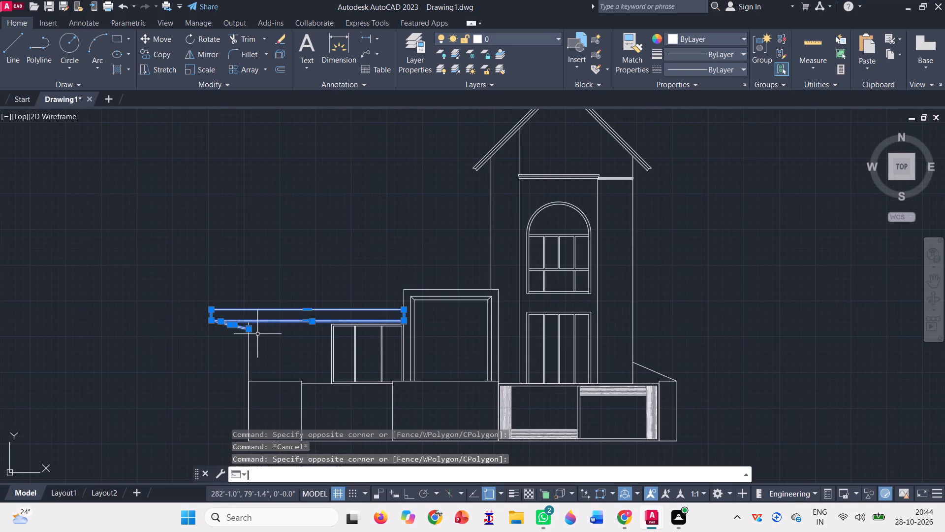
key(space)
scroll(258, 334, up, 2)
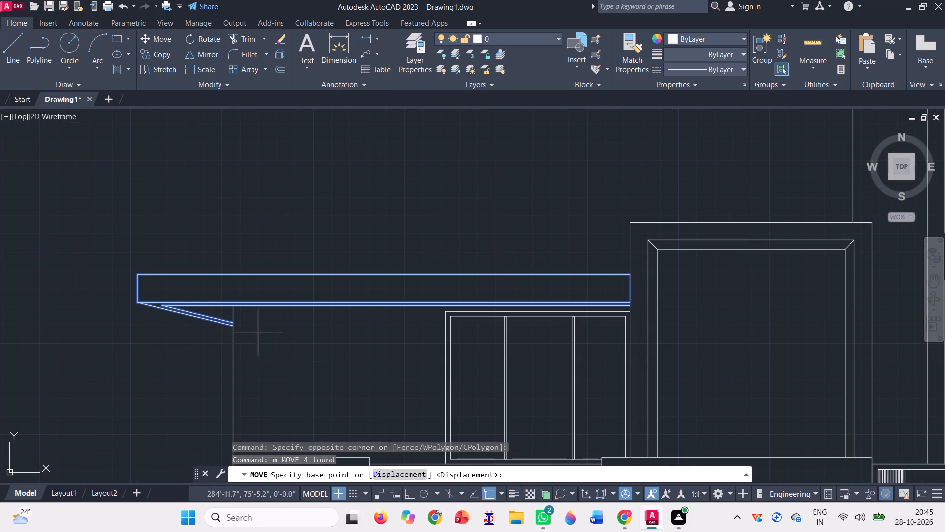
click(230, 321)
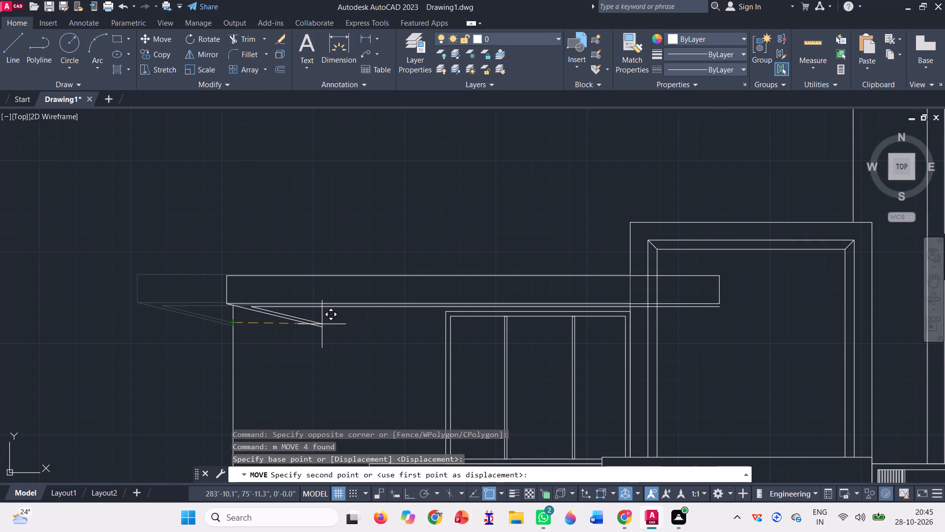
key(F8)
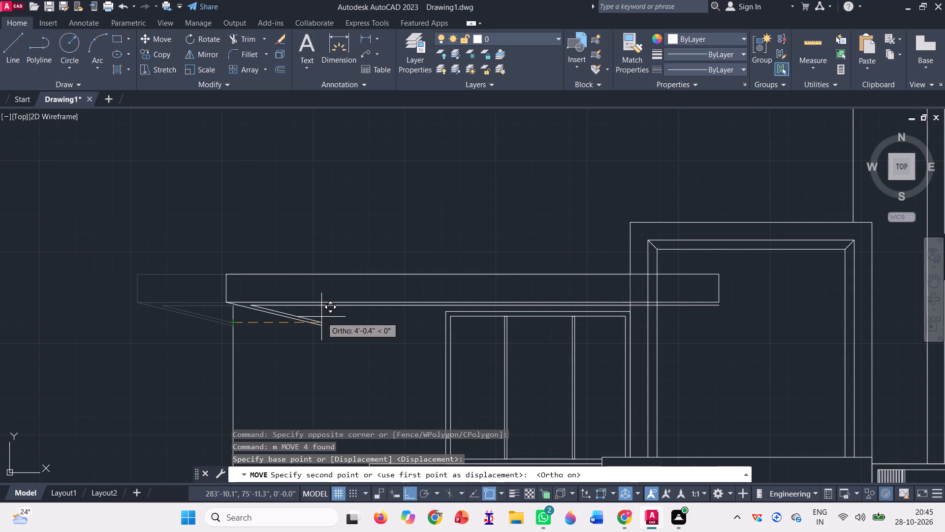
click(321, 317)
Draw a vertical wall line from the canopy's underside, near the brace's inner end, to the top edge of the outer base block.
scroll(297, 233, down, 2)
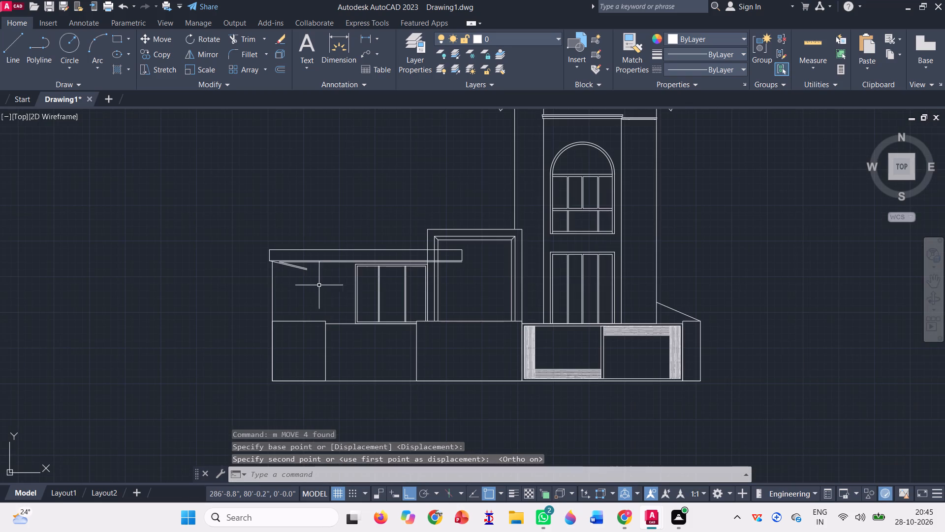
key(l)
key(Return)
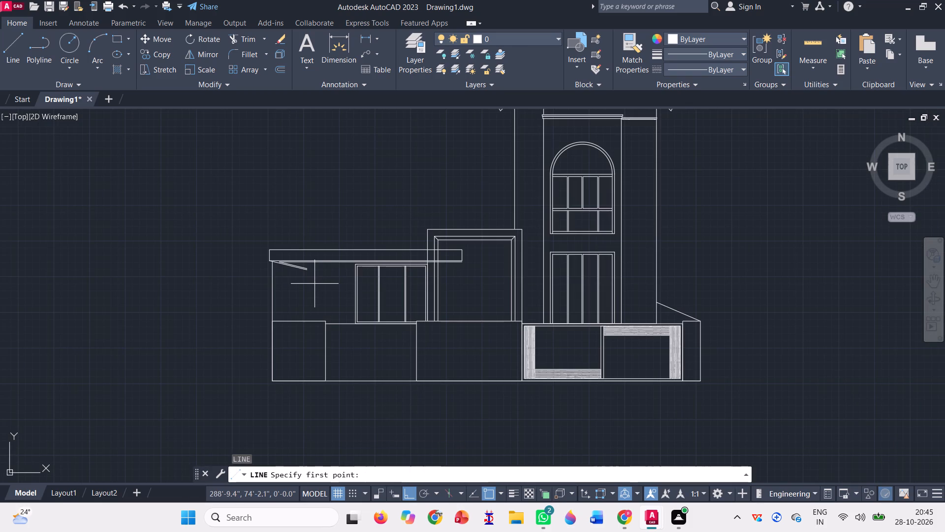
scroll(312, 143, up, 1)
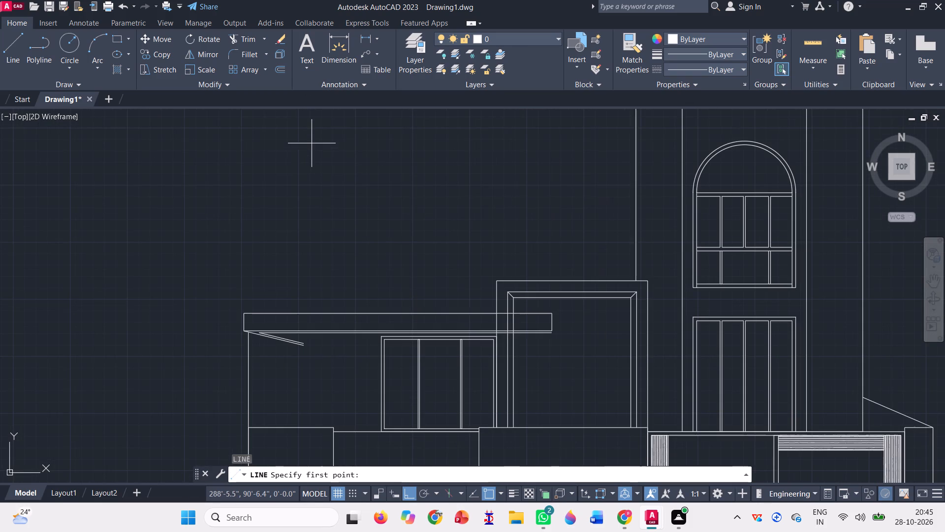
scroll(270, 206, down, 1)
scroll(297, 302, up, 3)
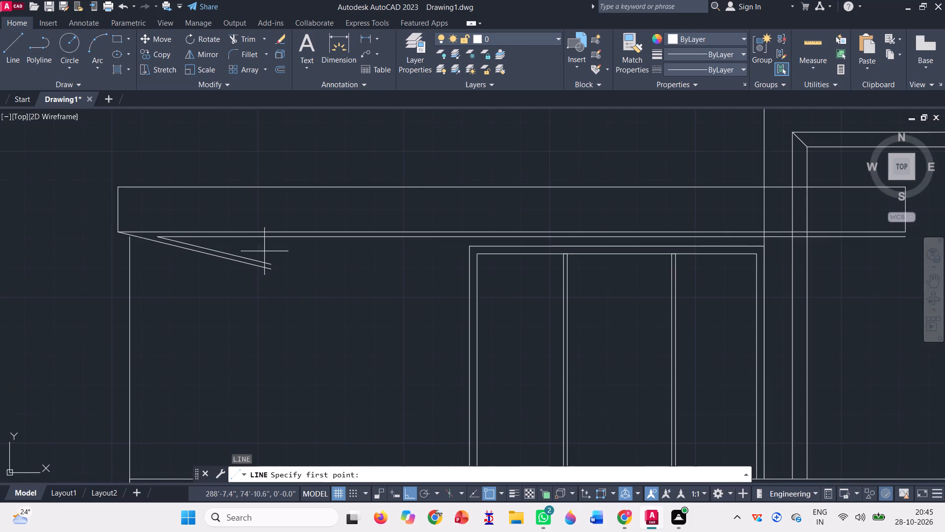
scroll(266, 237, up, 2)
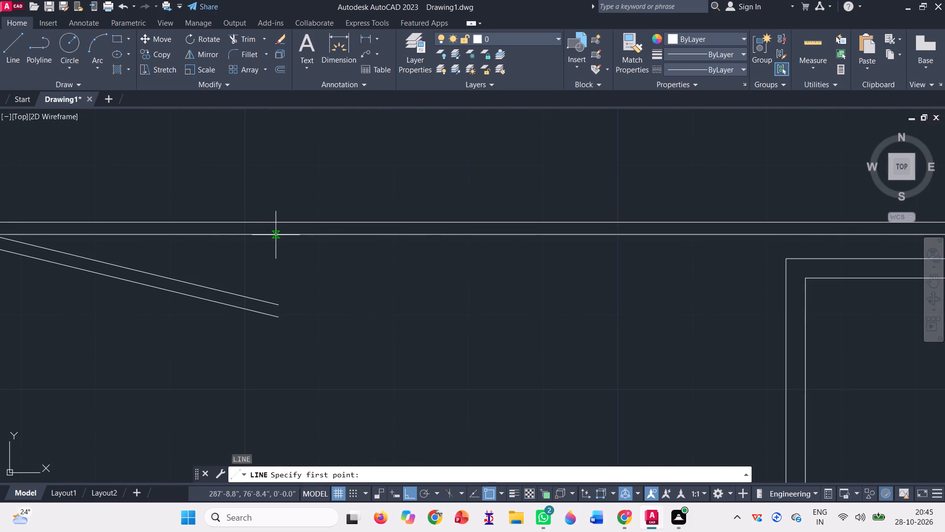
click(273, 233)
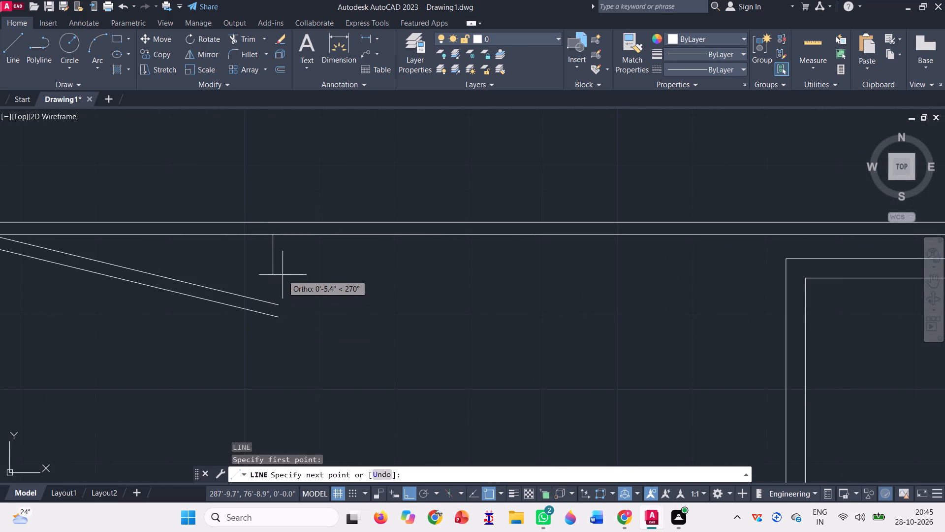
scroll(283, 275, down, 4)
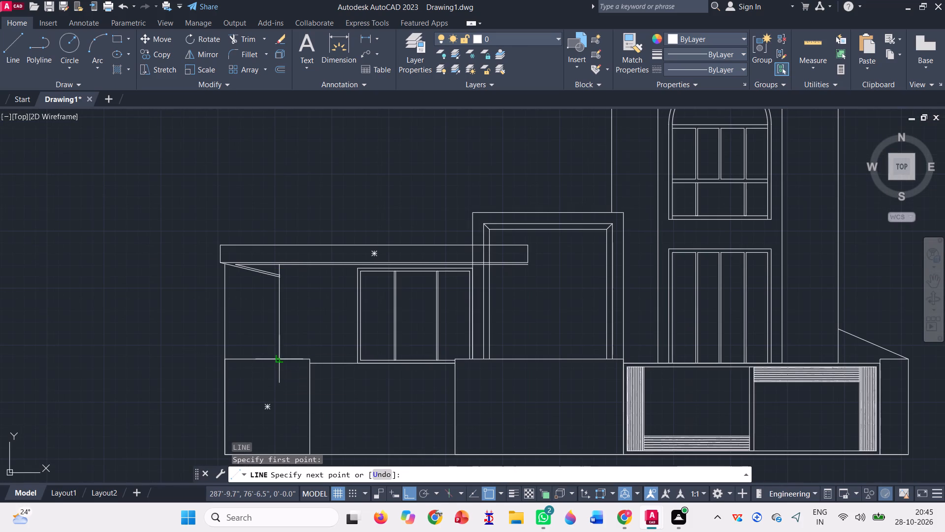
click(279, 357)
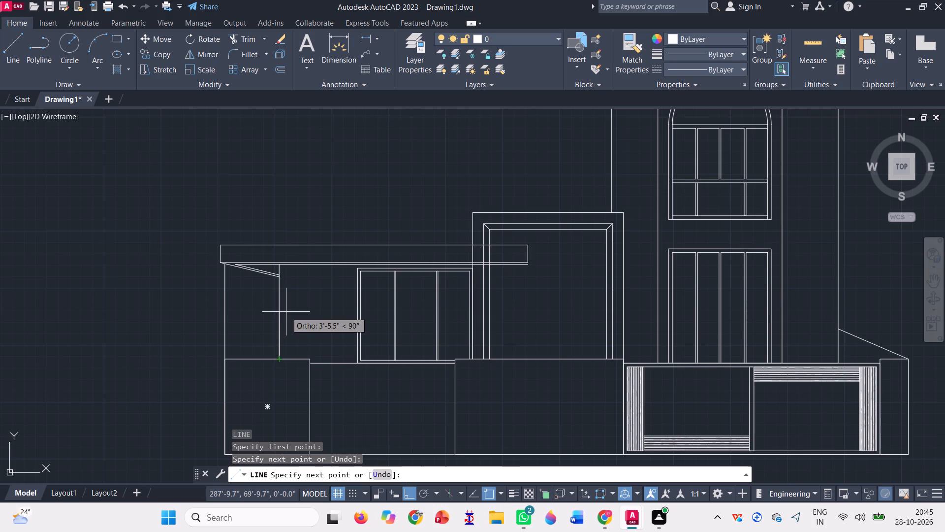
key(space)
Move the new vertical line sideways so it meets the inner end of the brace's lower line.
scroll(281, 278, up, 2)
click(278, 305)
click(264, 299)
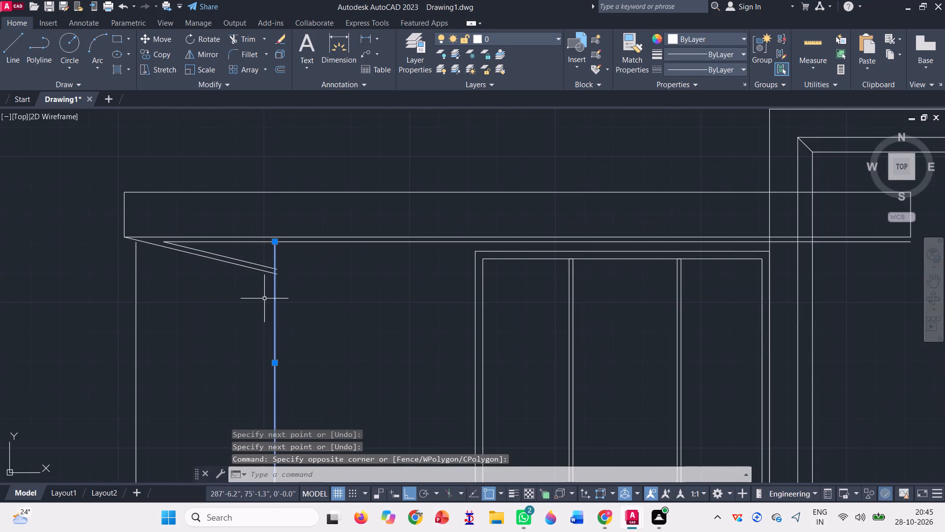
text(m)
key(space)
scroll(268, 279, up, 3)
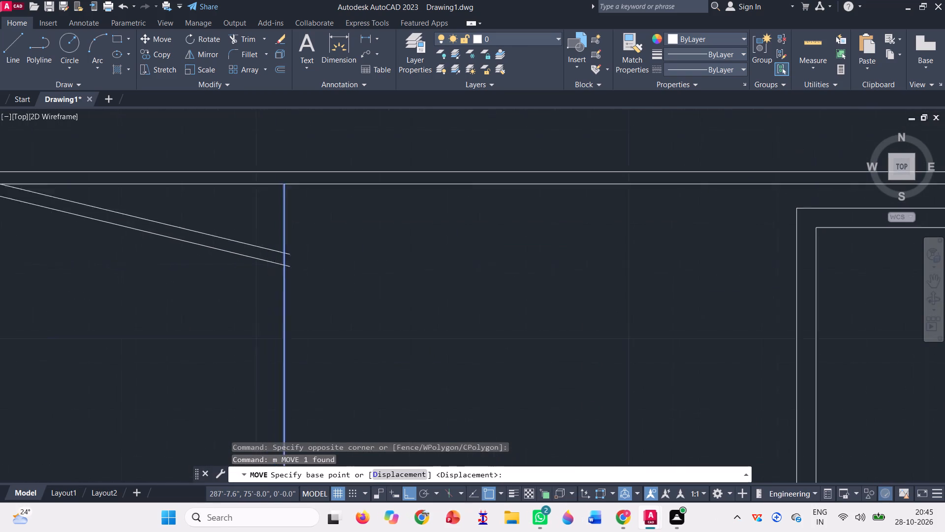
scroll(268, 278, up, 1)
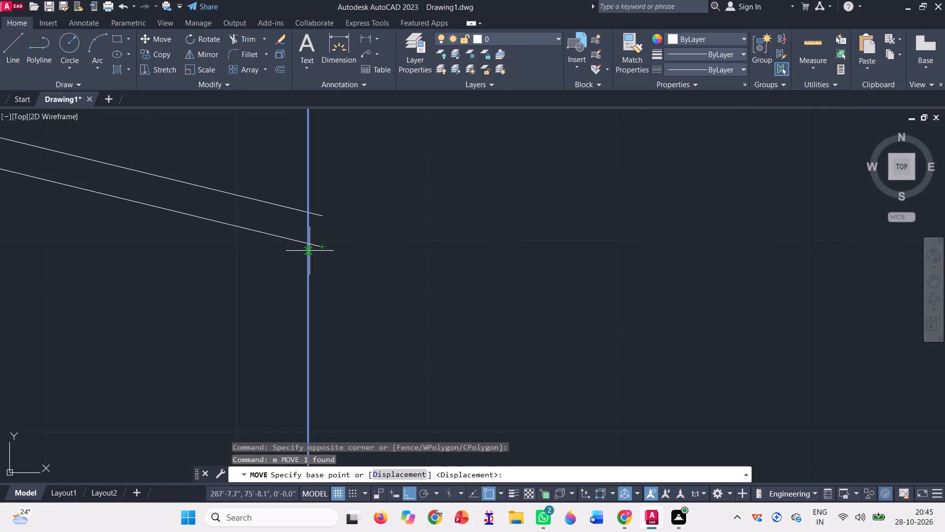
click(309, 247)
click(319, 248)
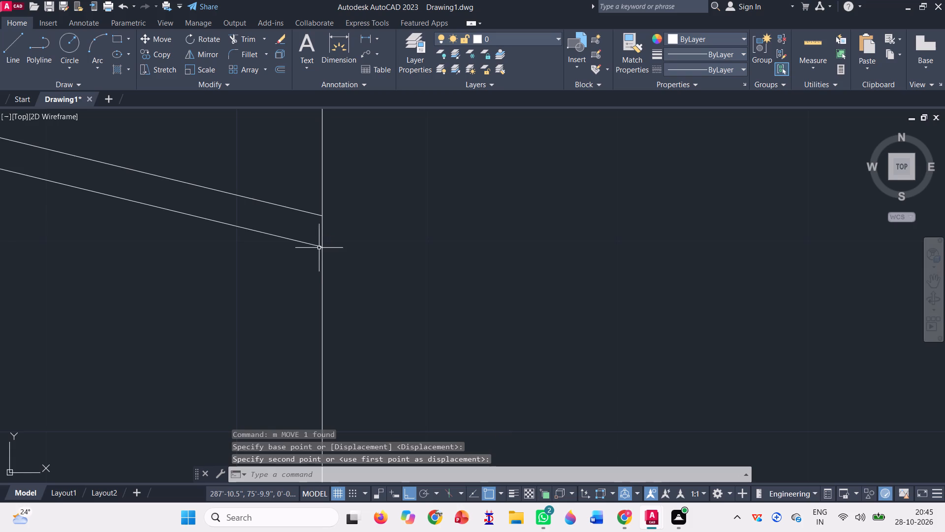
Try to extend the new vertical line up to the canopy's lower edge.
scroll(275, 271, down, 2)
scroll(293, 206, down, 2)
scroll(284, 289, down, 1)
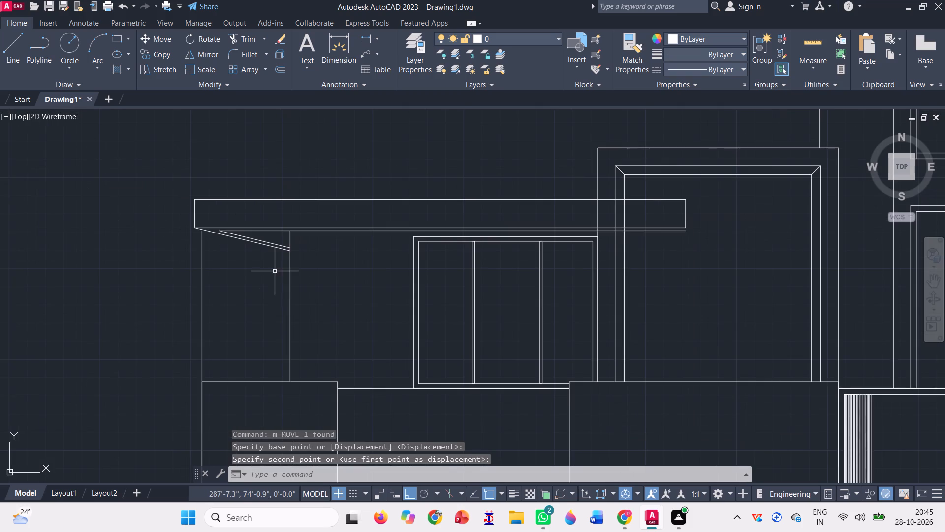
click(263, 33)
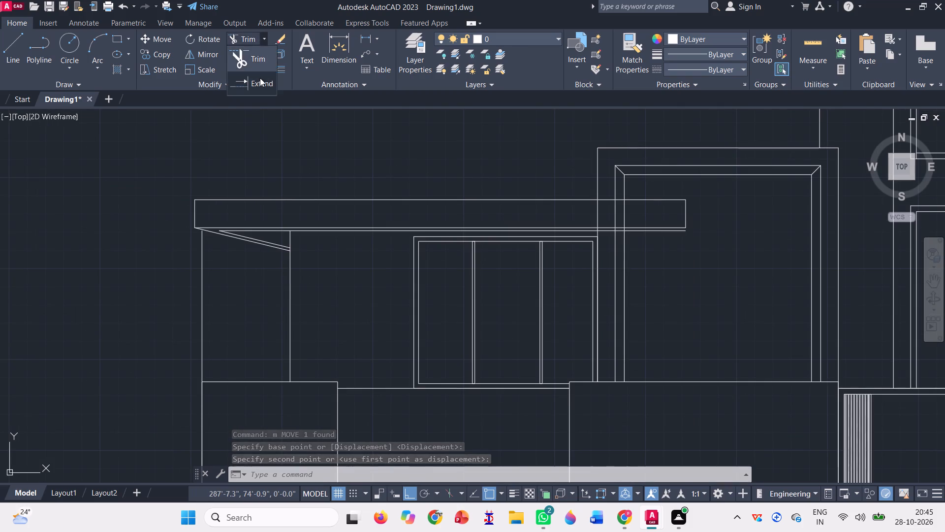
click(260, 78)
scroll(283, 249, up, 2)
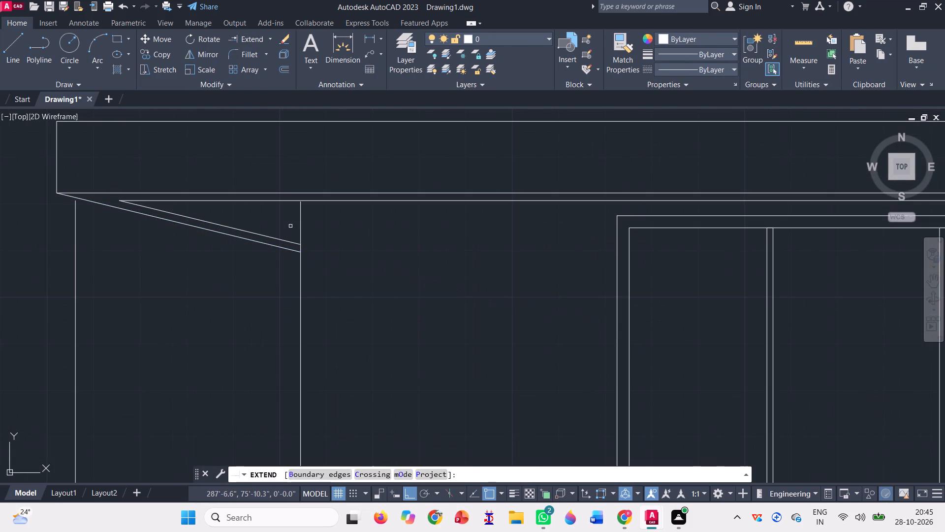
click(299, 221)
Trim the short overshoot of the new vertical line below the outer base block's top edge.
scroll(295, 232, down, 1)
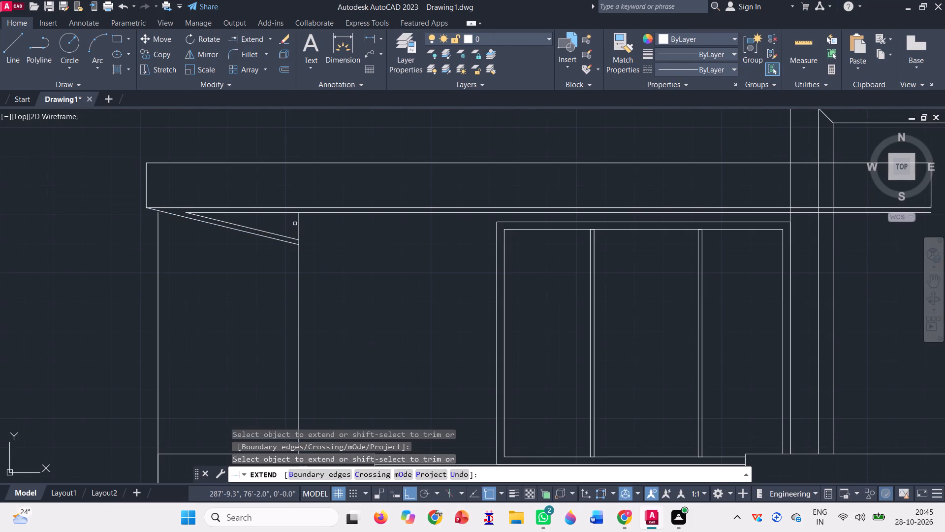
click(269, 40)
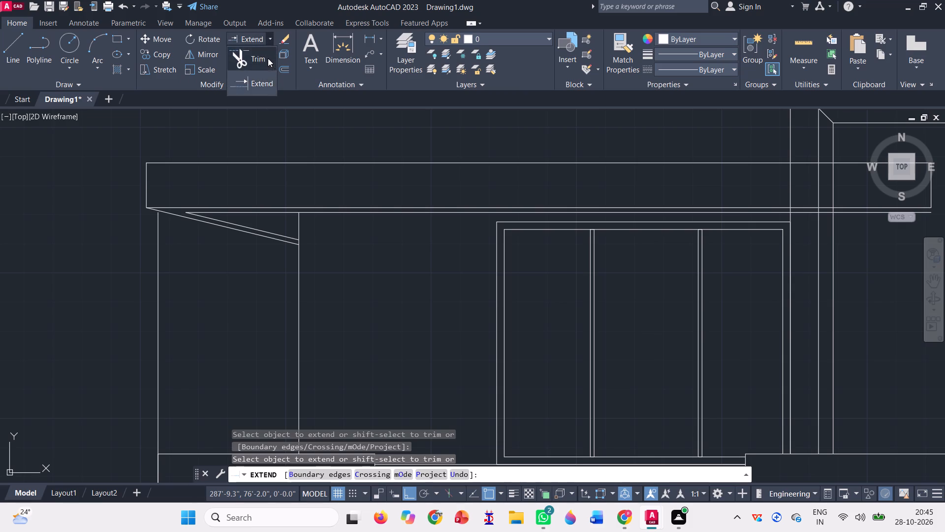
click(267, 57)
scroll(285, 187, down, 1)
scroll(290, 366, up, 3)
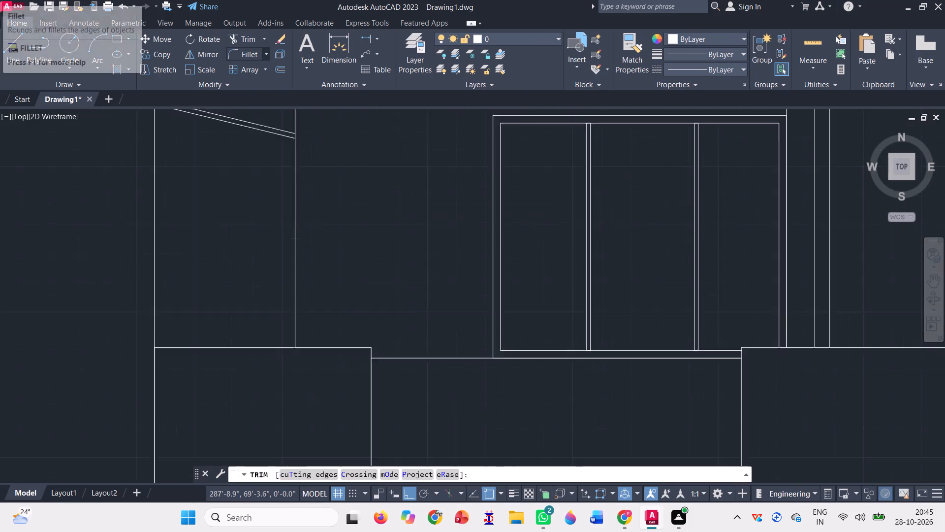
scroll(296, 336, up, 3)
scroll(321, 289, up, 4)
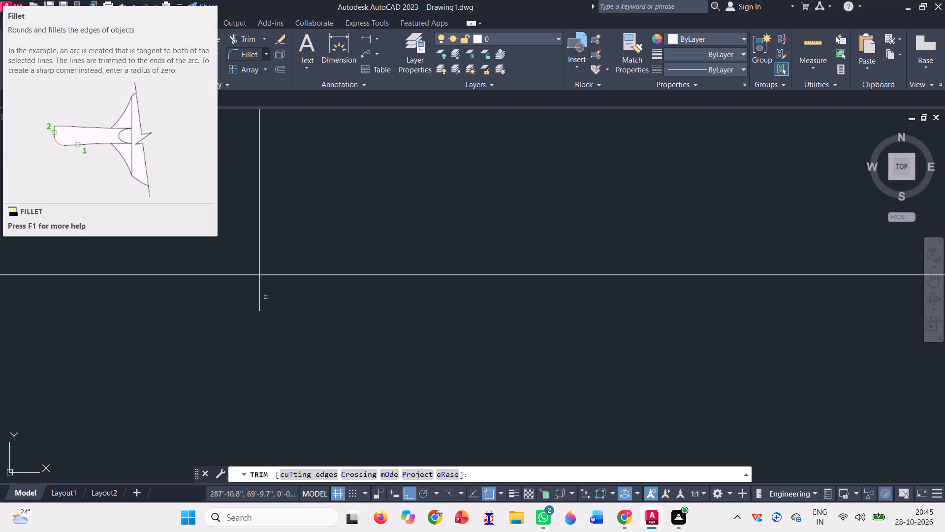
click(265, 296)
click(247, 294)
scroll(266, 316, down, 7)
scroll(269, 363, down, 2)
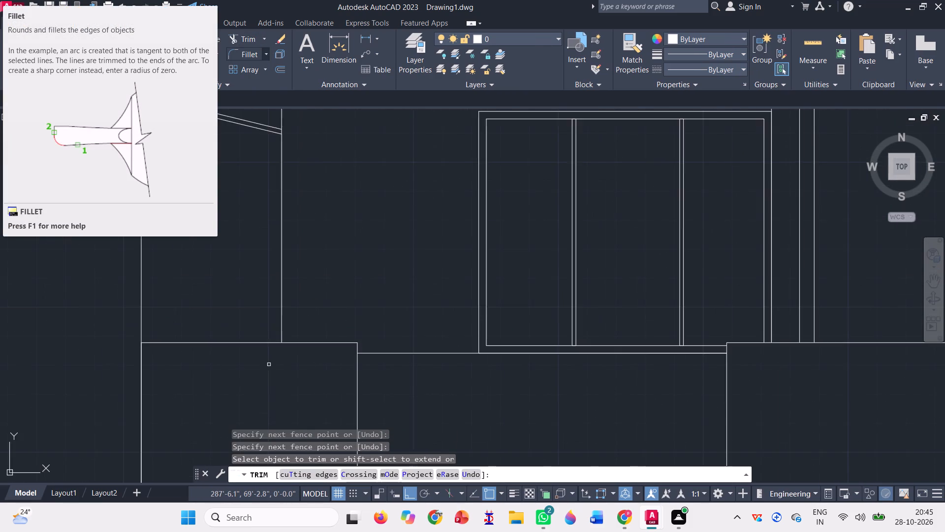
scroll(296, 366, down, 1)
scroll(278, 198, up, 6)
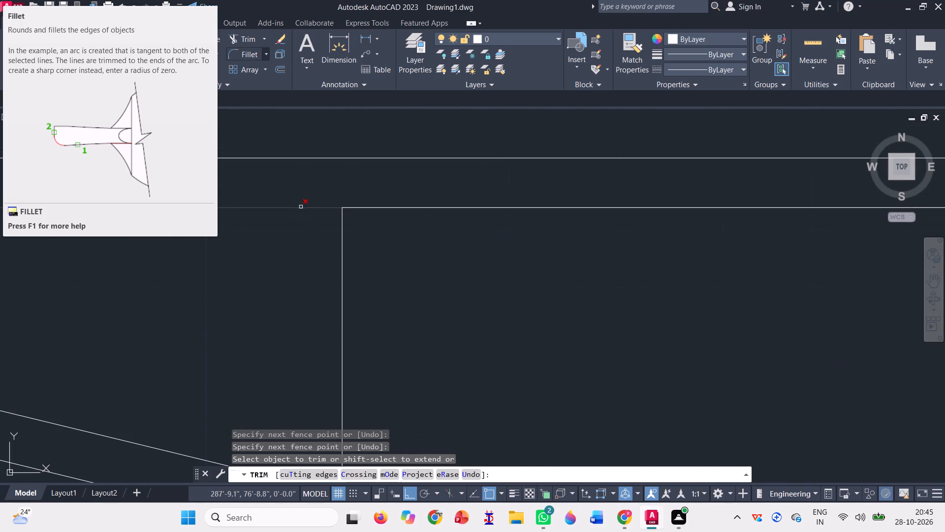
key(grave)
key(Escape)
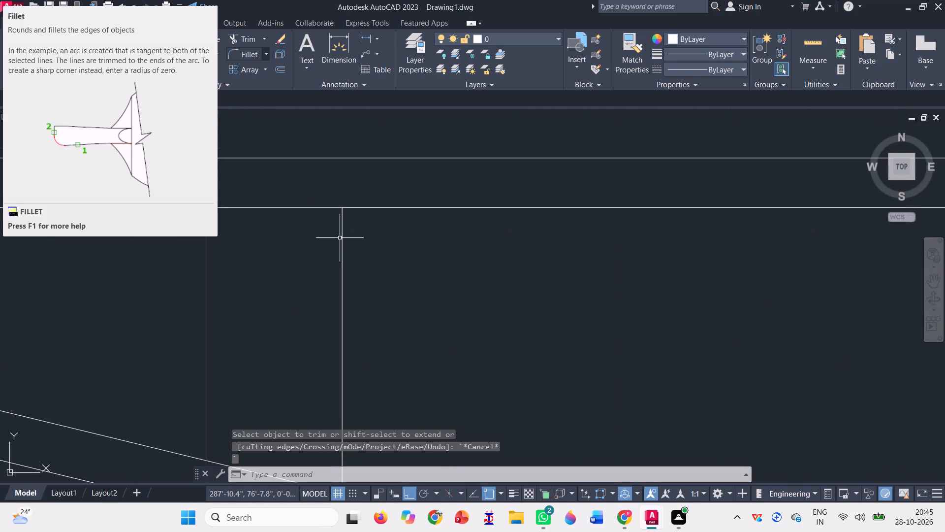
Erase the old outer vertical wall line below the canopy's free end.
scroll(334, 247, down, 6)
click(248, 296)
click(232, 289)
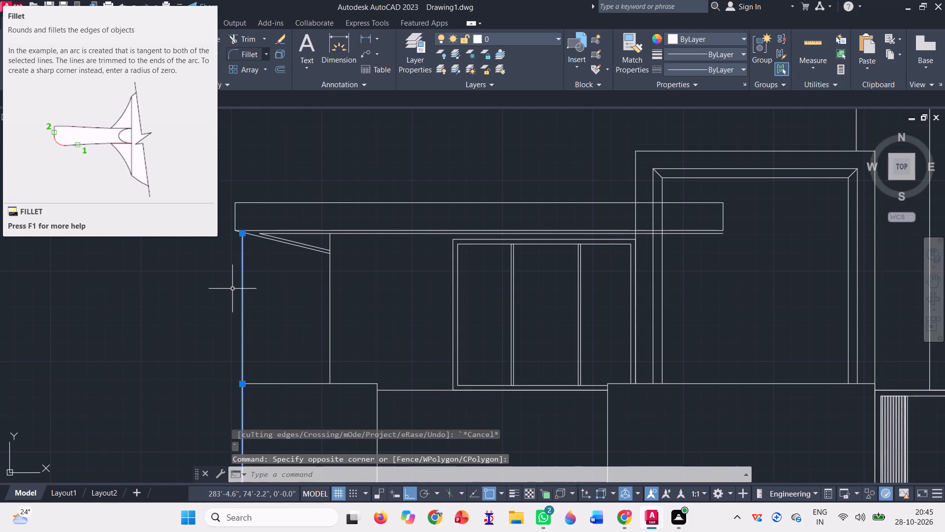
key(Delete)
Trim away the canopy lines that overlap the tall door frame, ending the canopy at the frame's outer edge.
scroll(221, 307, down, 1)
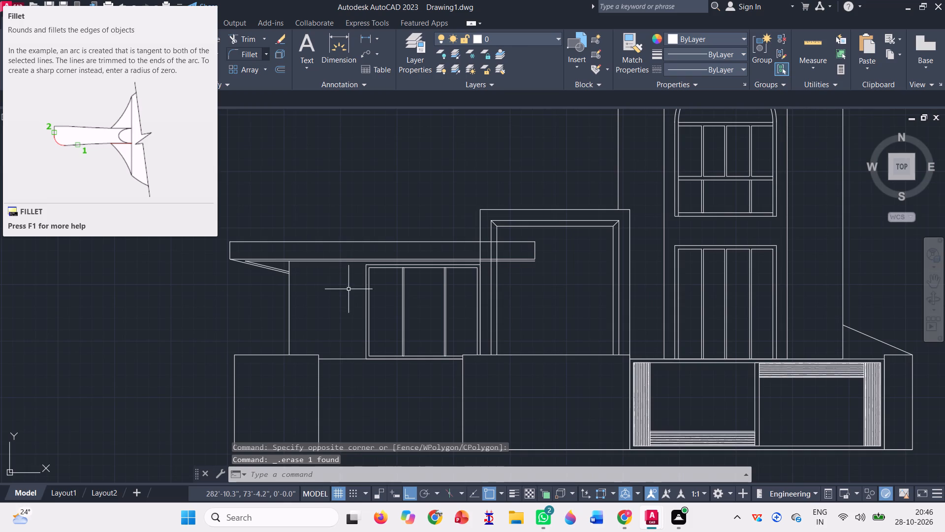
click(247, 34)
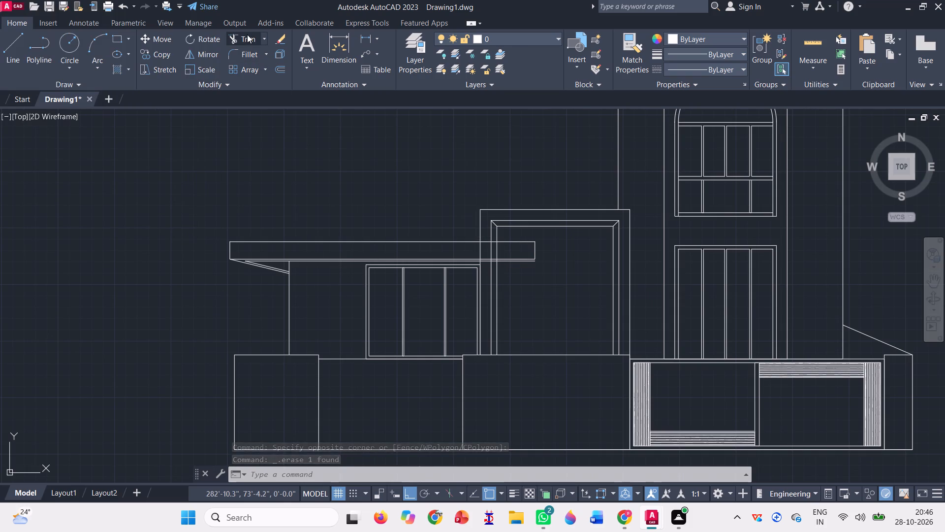
scroll(565, 267, up, 2)
click(451, 275)
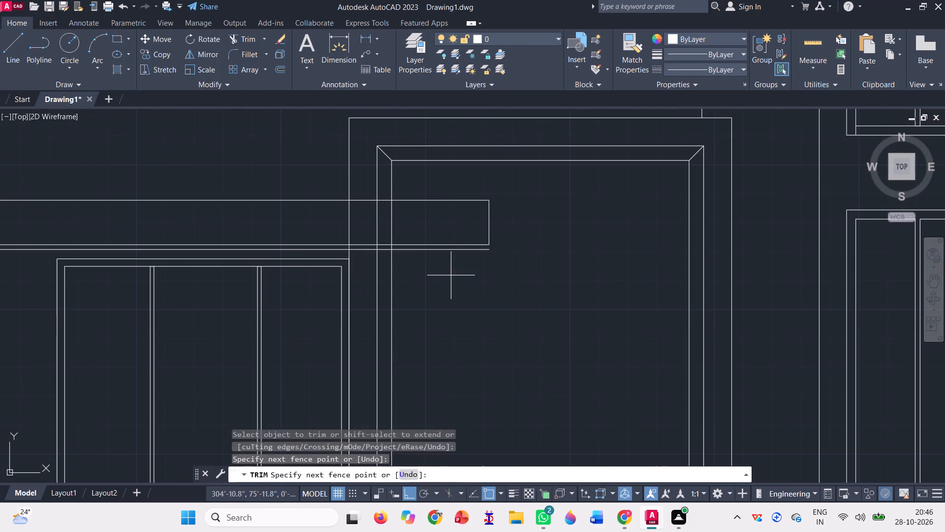
click(450, 182)
click(483, 228)
click(498, 229)
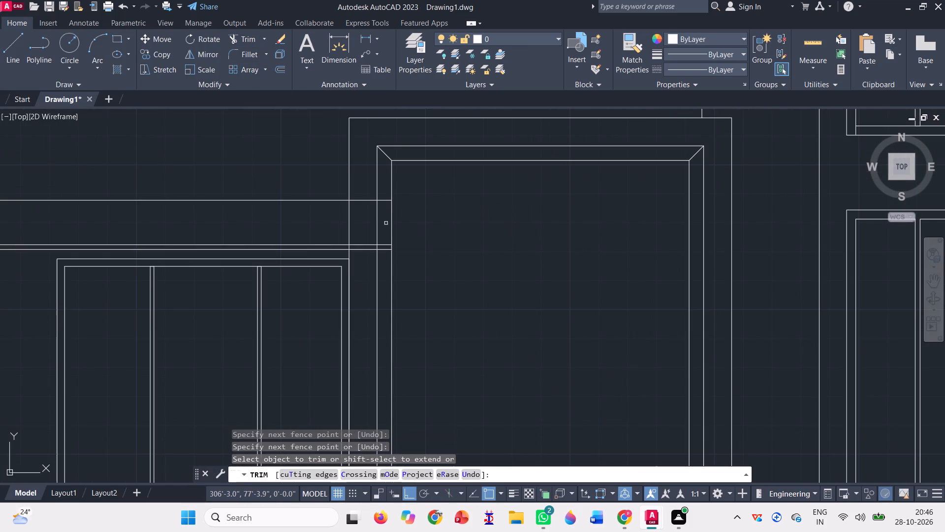
scroll(381, 218, up, 1)
click(382, 173)
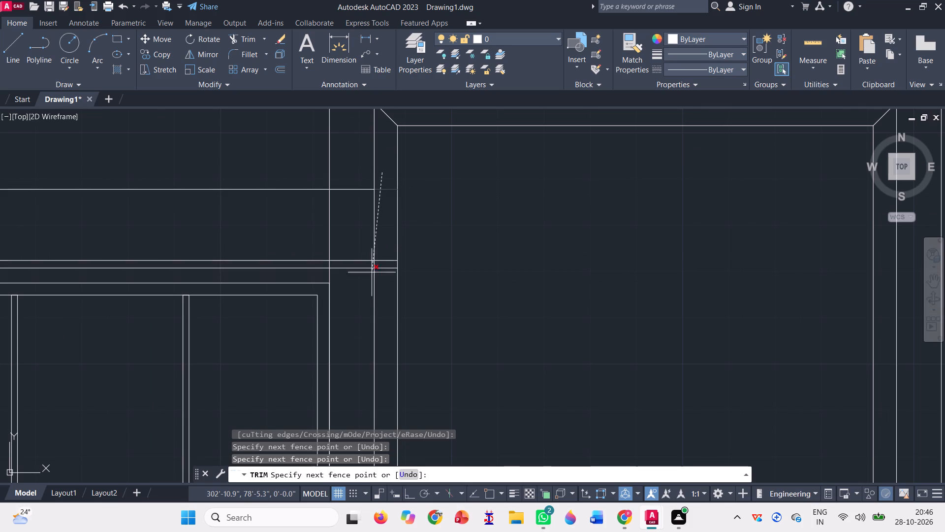
click(386, 279)
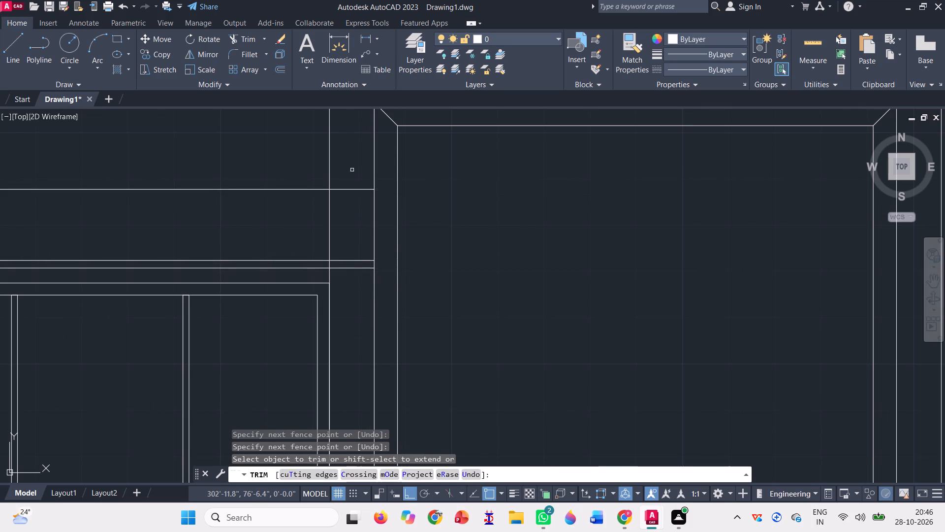
click(351, 168)
click(357, 282)
scroll(371, 264, down, 3)
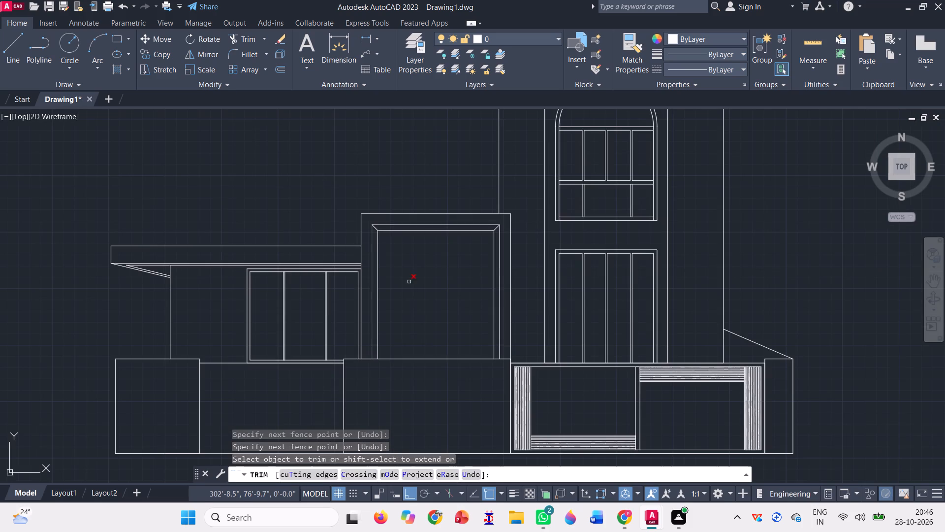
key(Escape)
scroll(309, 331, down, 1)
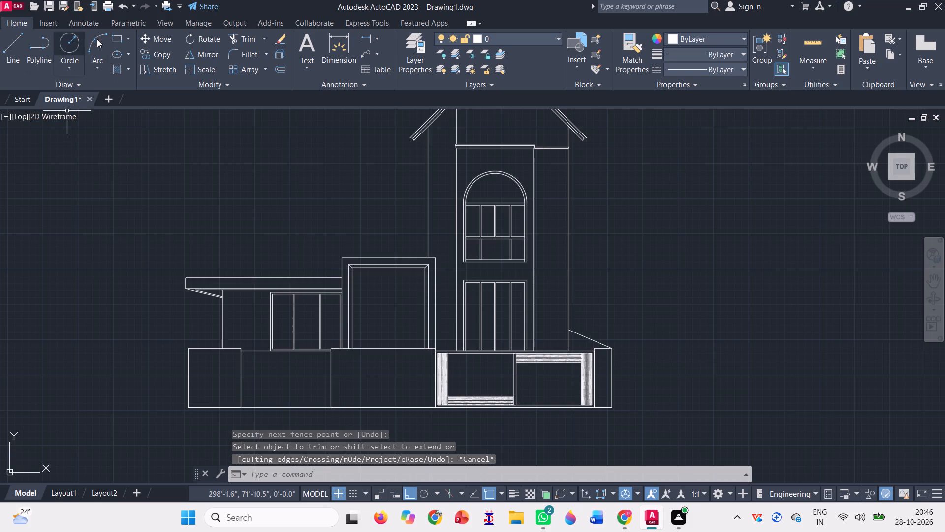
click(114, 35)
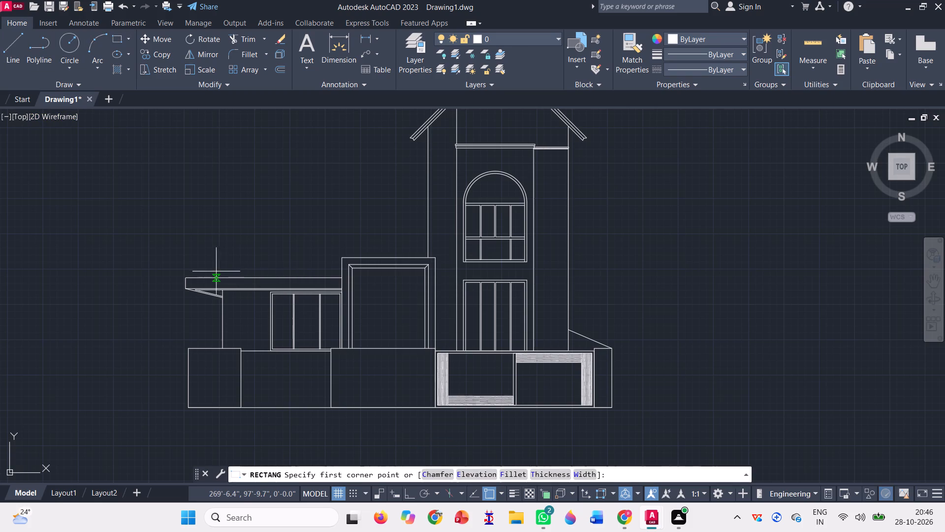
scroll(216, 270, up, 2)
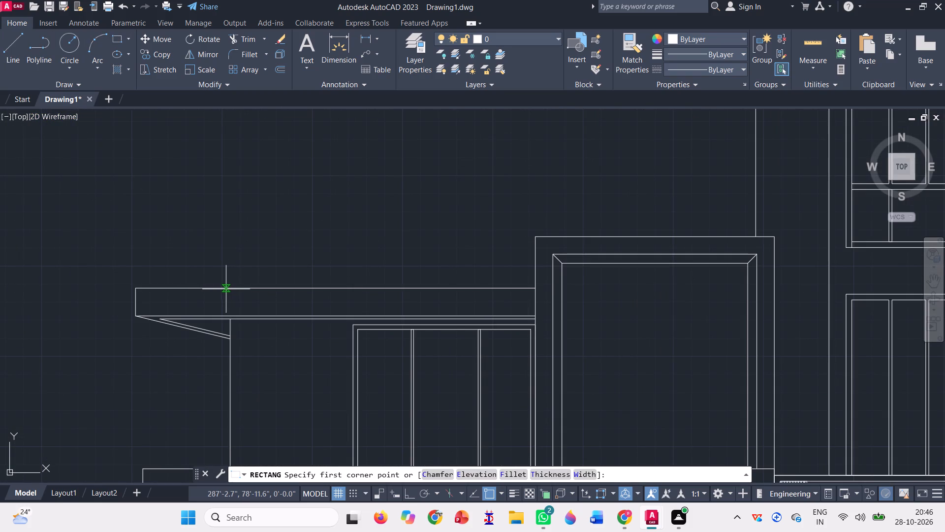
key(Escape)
Draw a vertical construction line through the point where the side wing's outer wall line meets the canopy's underside.
scroll(225, 286, down, 2)
text(xl)
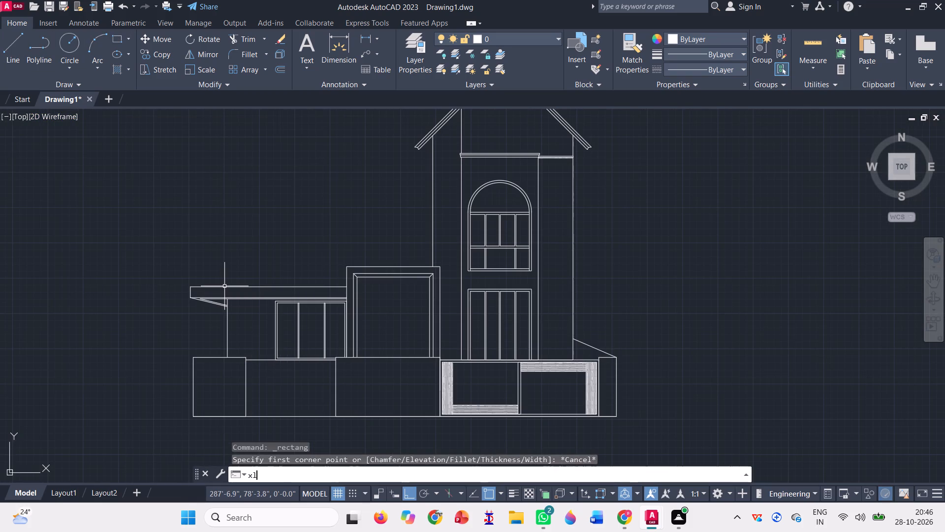
key(Return)
scroll(225, 286, up, 2)
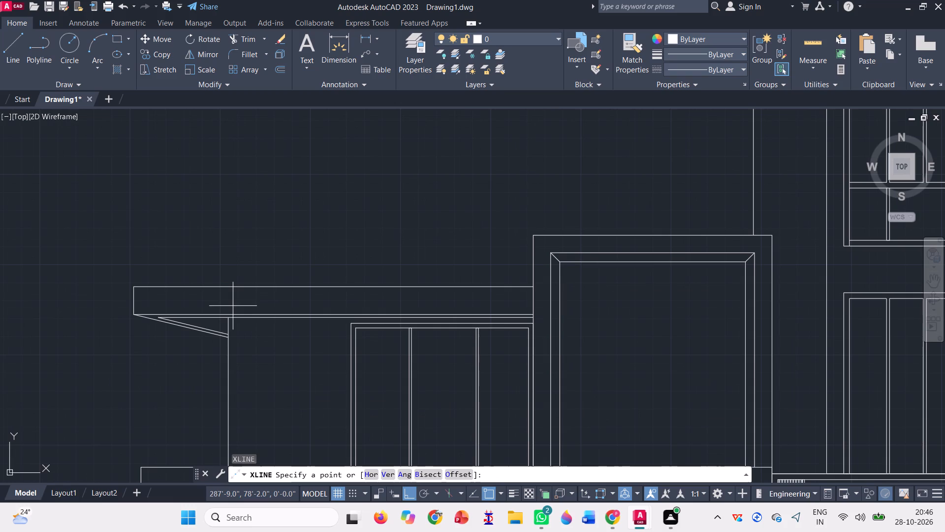
click(225, 316)
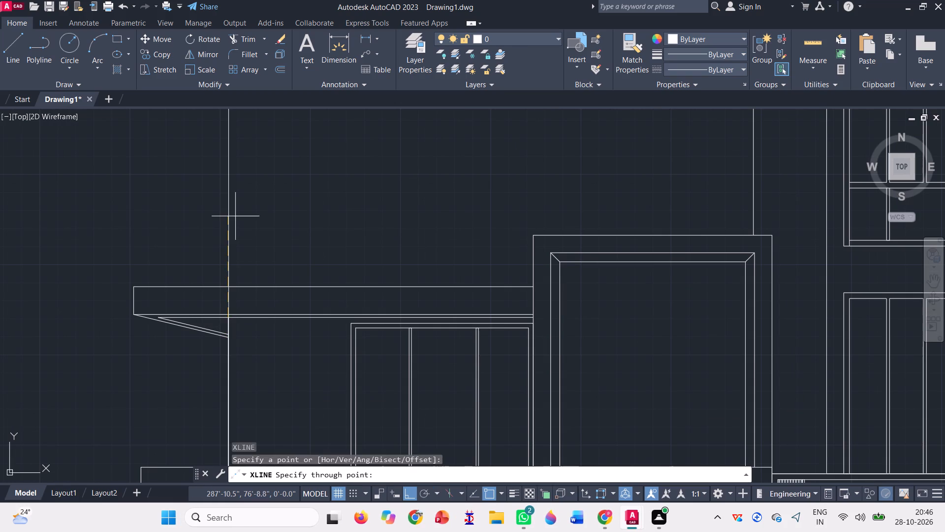
click(220, 163)
scroll(227, 221, down, 1)
key(space)
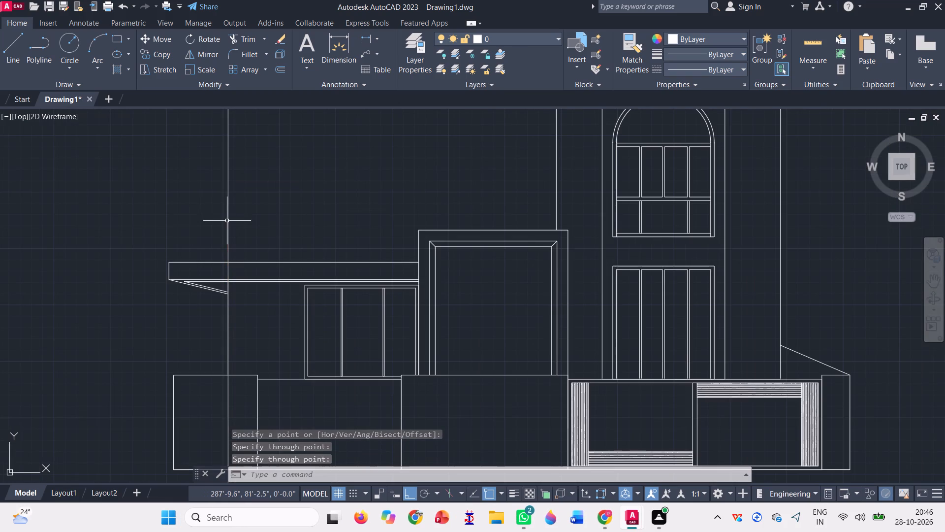
Draw a rectangle about 24 ft wide and 4.4 ft high on the canopy's top edge, from the construction line to the tower's outer wall.
click(116, 38)
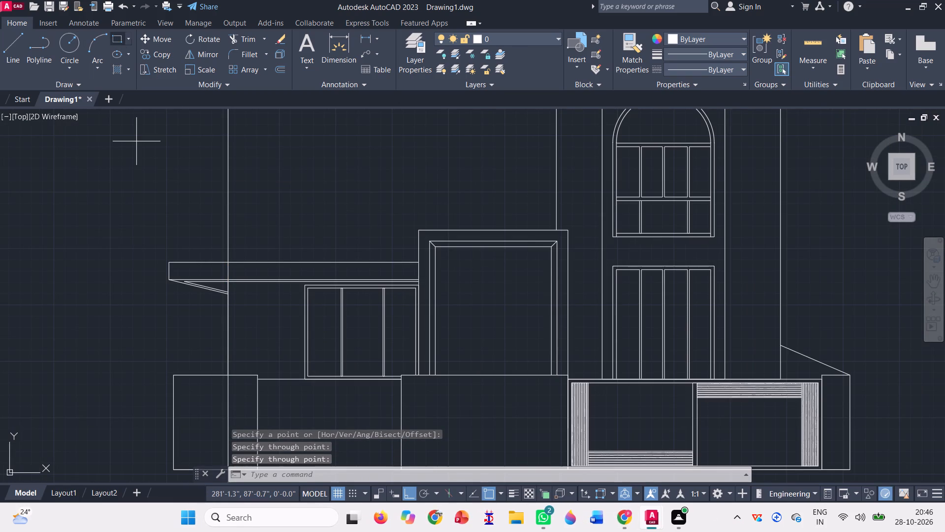
click(230, 263)
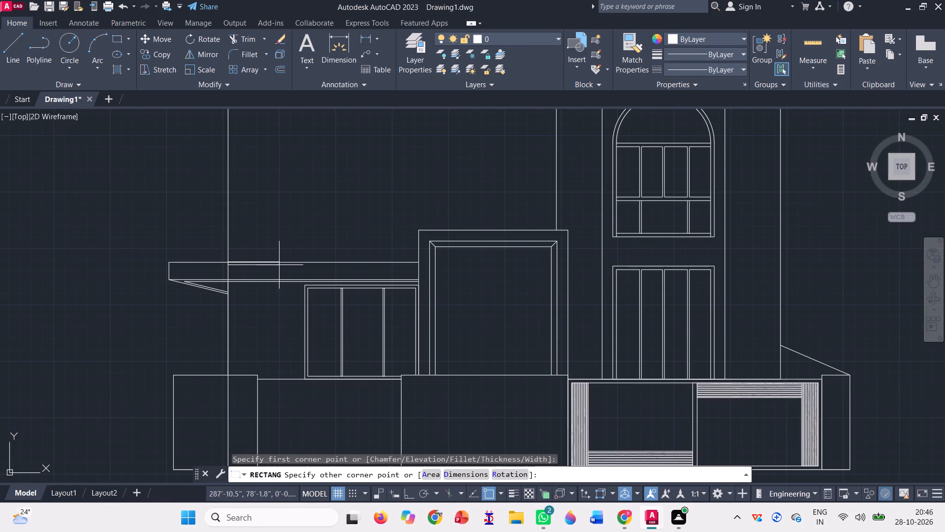
scroll(555, 189, down, 1)
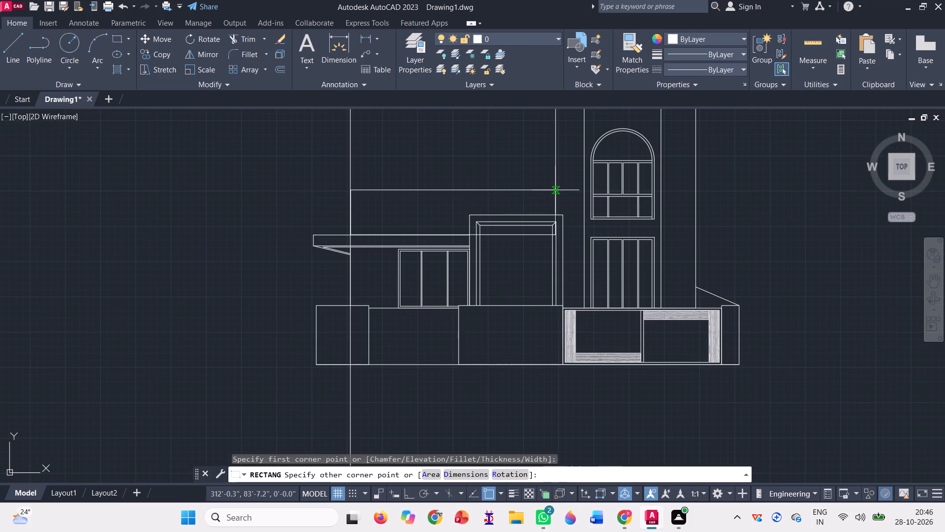
scroll(555, 190, up, 1)
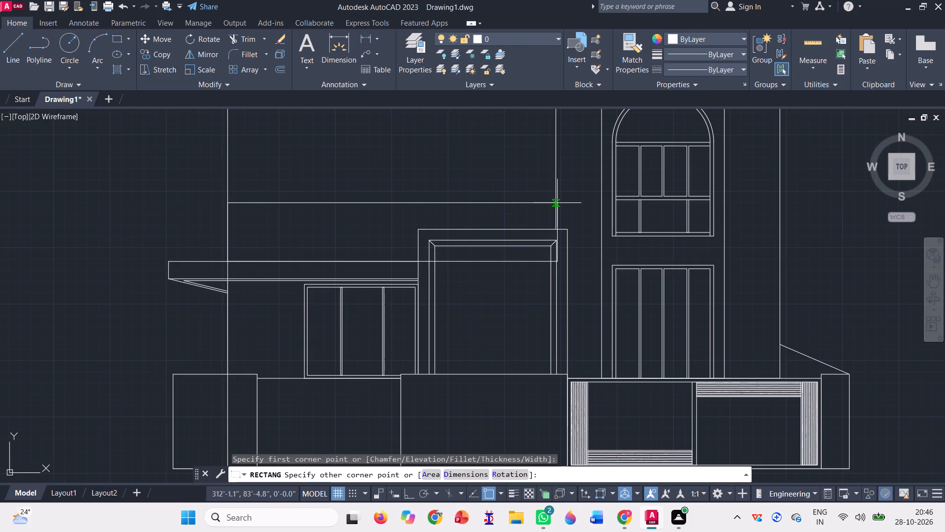
click(555, 202)
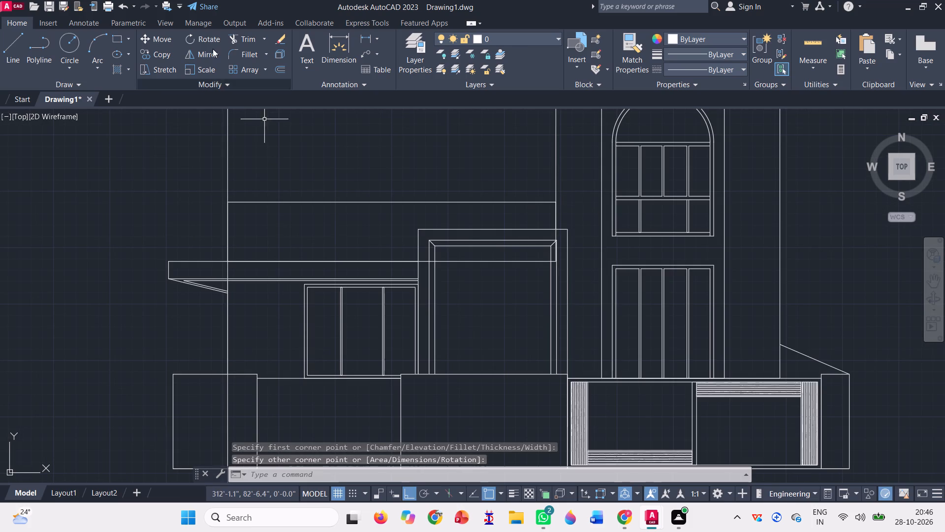
Trim the new rectangle's side and lower edge where they cross the door opening and the corner of the tall door frame.
click(240, 37)
scroll(573, 233, up, 2)
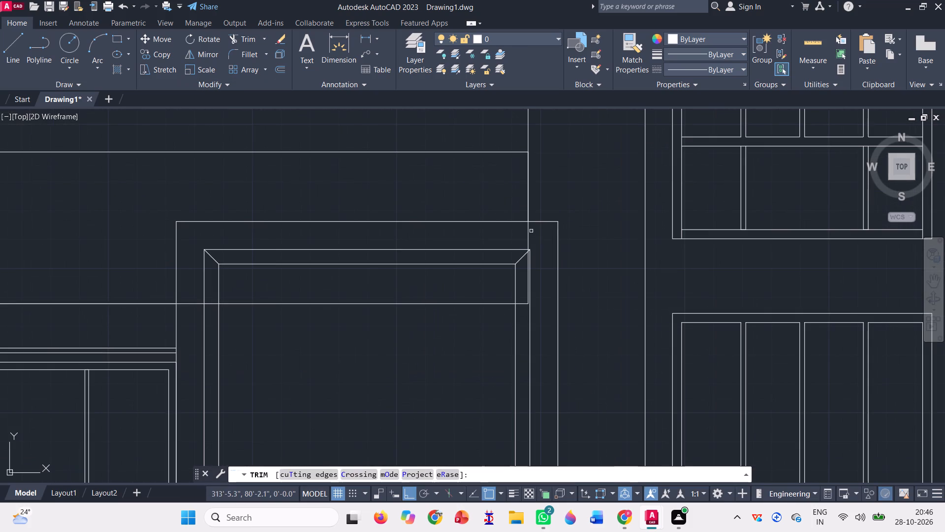
click(529, 226)
scroll(524, 277, up, 3)
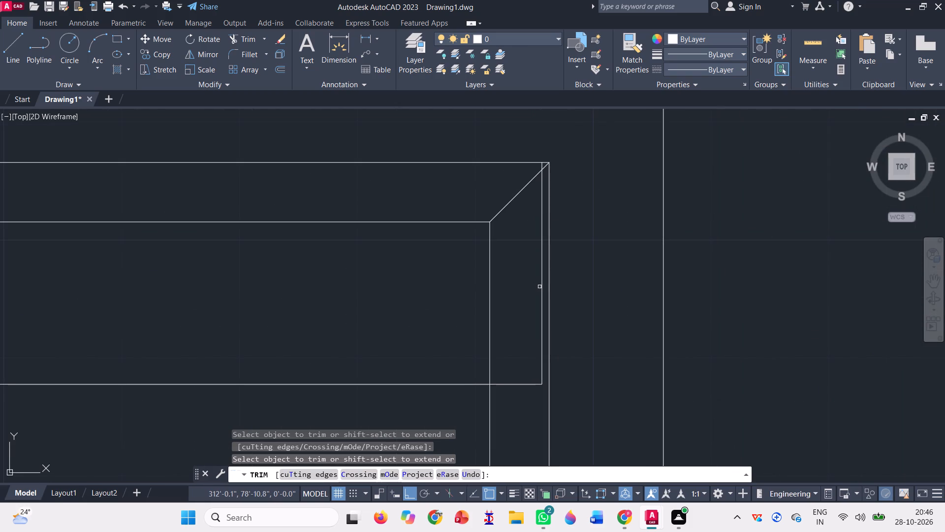
click(541, 287)
click(508, 381)
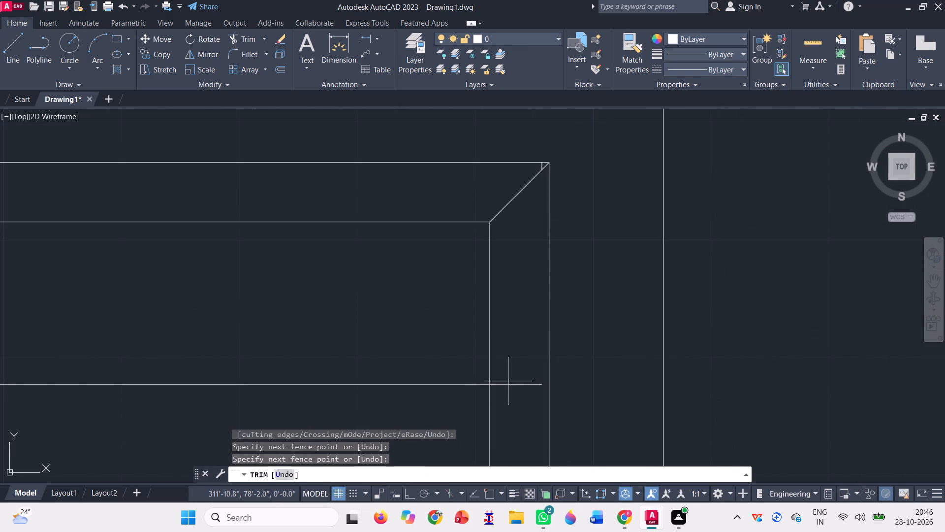
click(502, 403)
click(380, 374)
click(367, 415)
scroll(477, 339, down, 3)
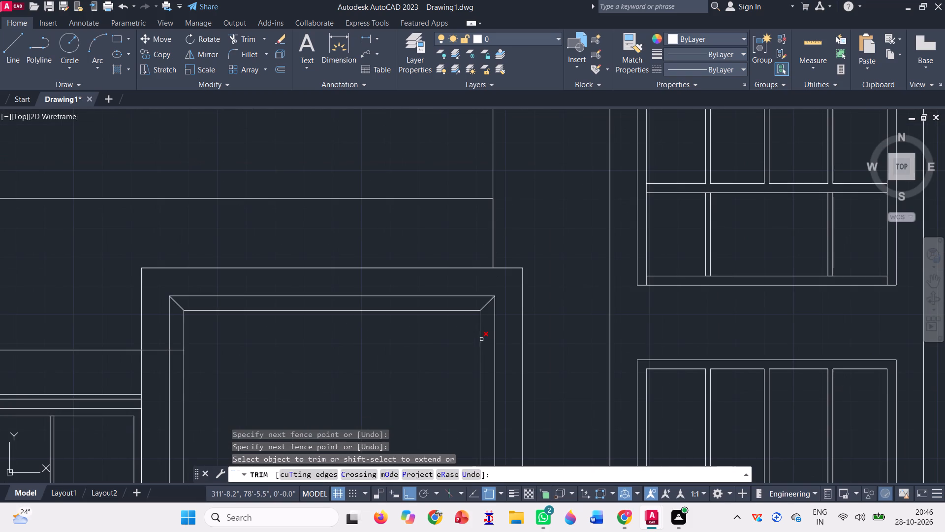
scroll(490, 293, up, 7)
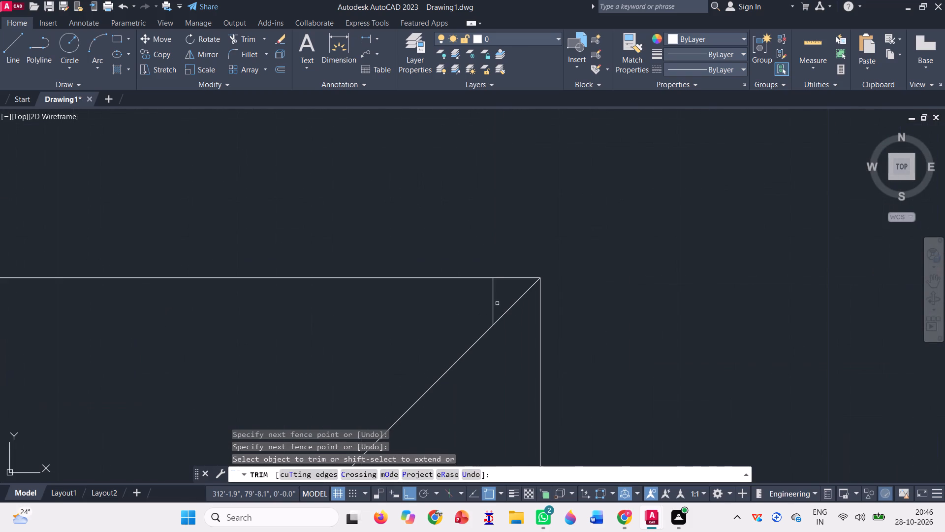
click(496, 300)
click(482, 295)
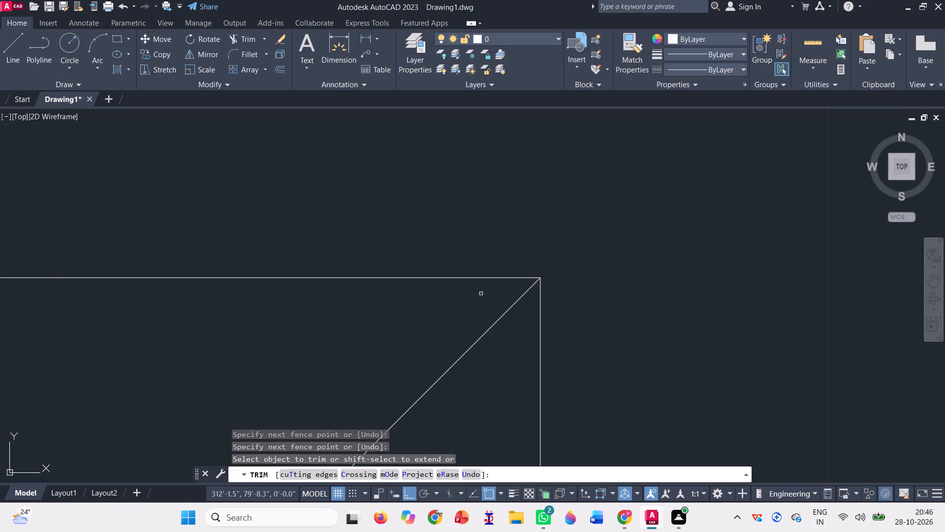
Trim the remaining stubs of the rectangle's lower edge that cross the tall door frame's outer band and inner jamb.
scroll(587, 260, down, 6)
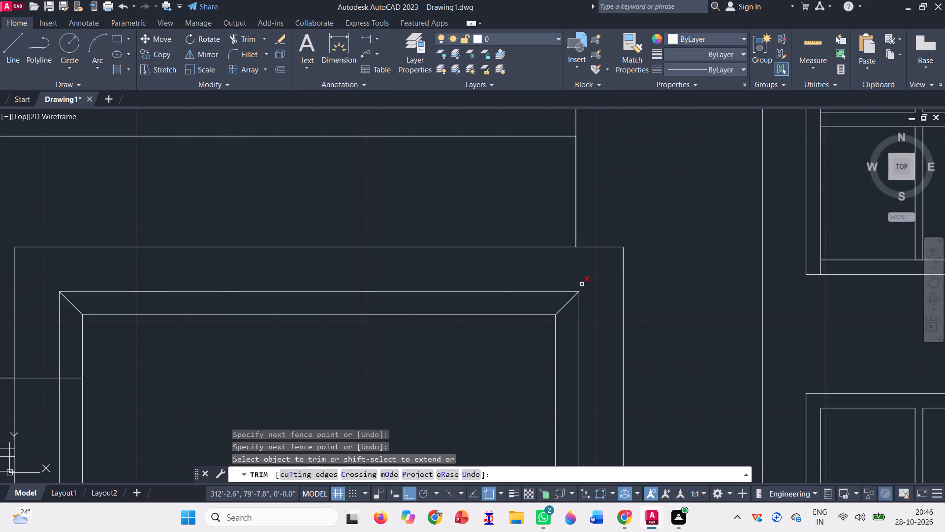
scroll(34, 364, up, 2)
scroll(184, 288, down, 3)
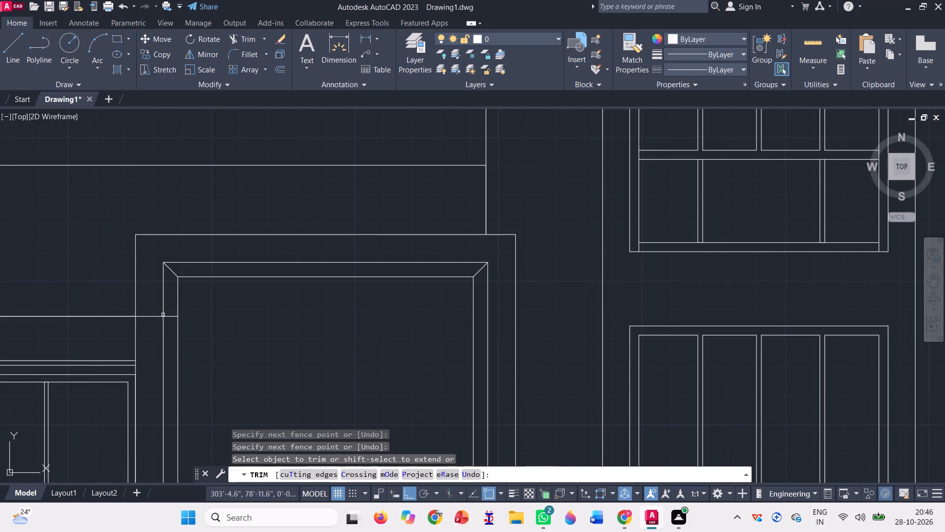
click(147, 320)
click(153, 312)
click(168, 312)
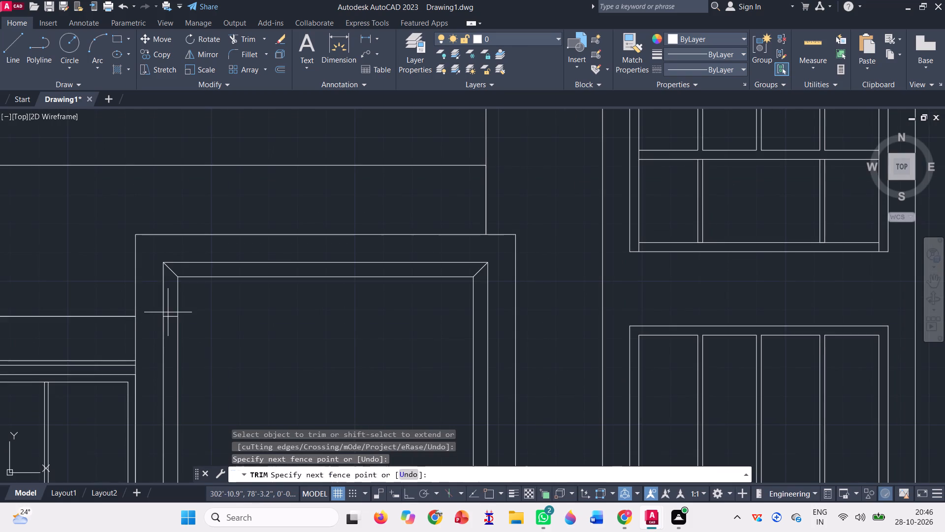
click(170, 321)
scroll(199, 313, down, 3)
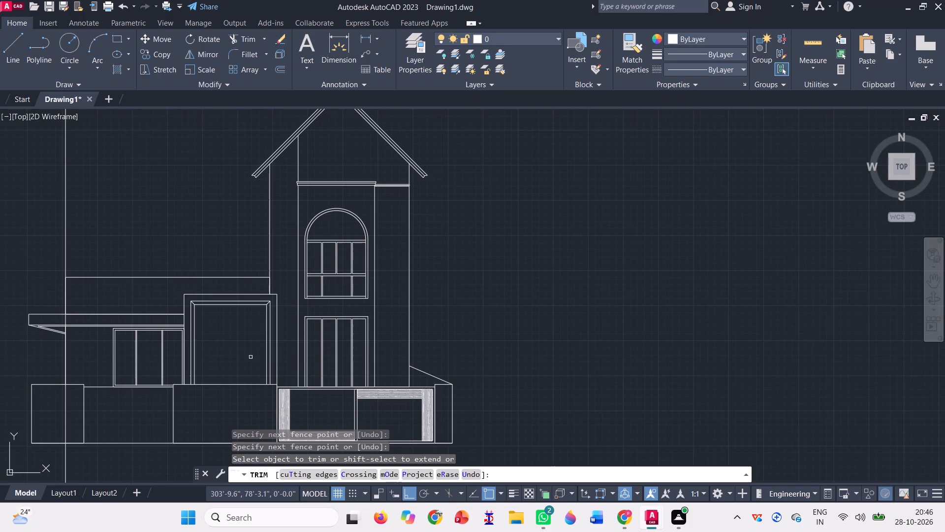
key(Escape)
Draw a rectangle about 20 ft wide and 5 ft high overlapping the wing's top edge and projecting past the vertical construction line.
scroll(251, 357, down, 1)
scroll(220, 252, up, 1)
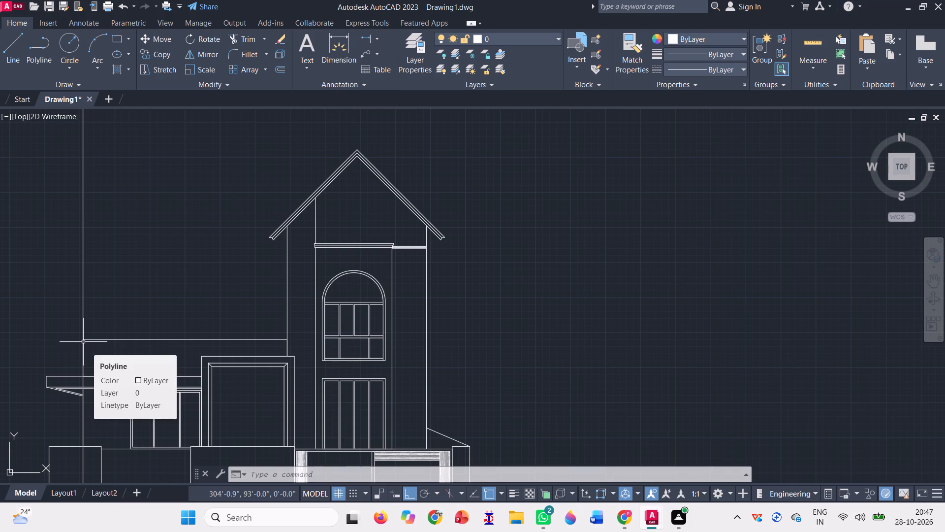
click(115, 36)
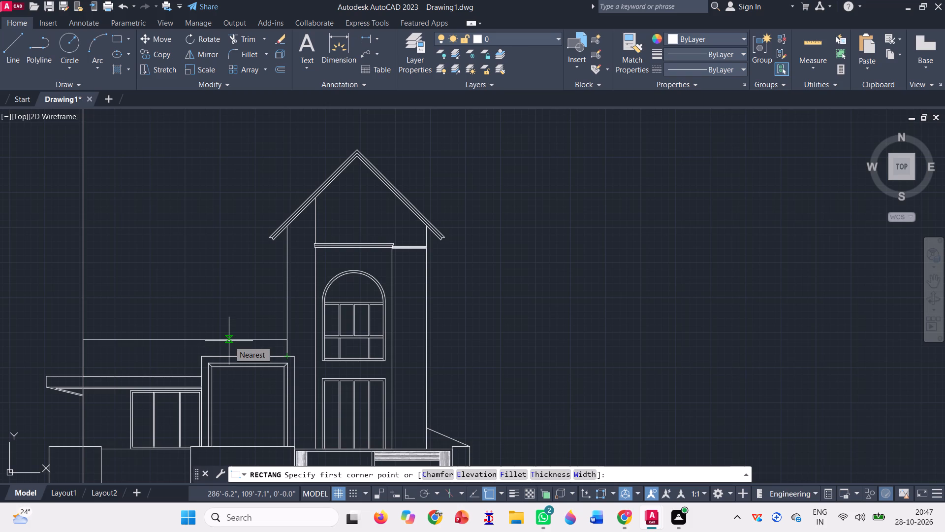
scroll(229, 341, up, 1)
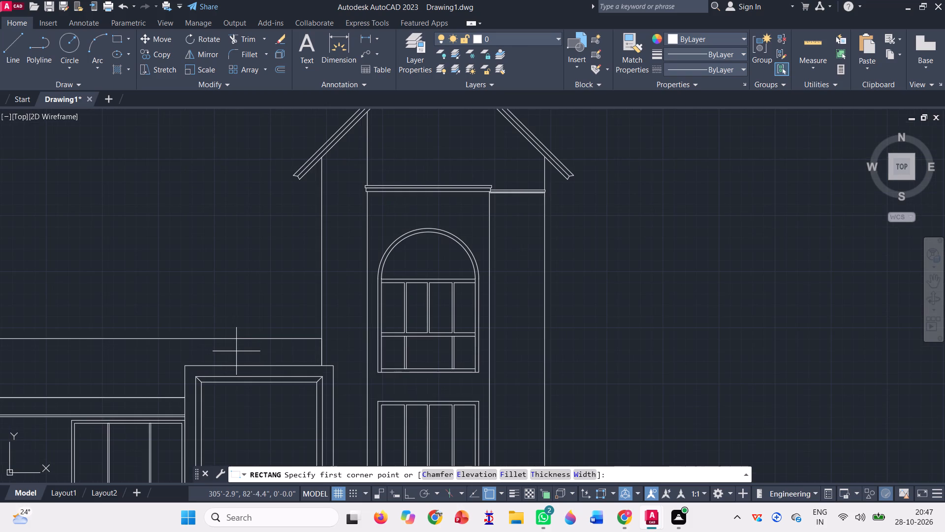
click(236, 346)
scroll(303, 351, down, 1)
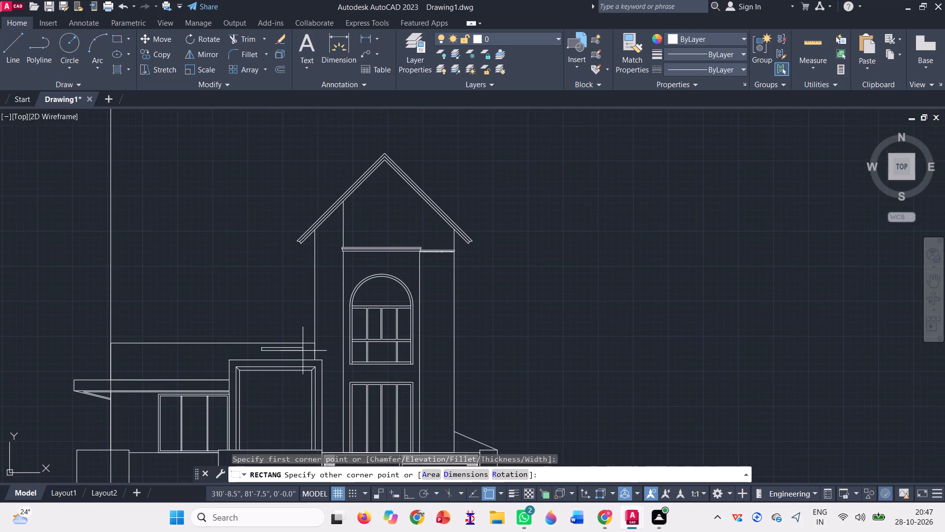
scroll(91, 305, up, 2)
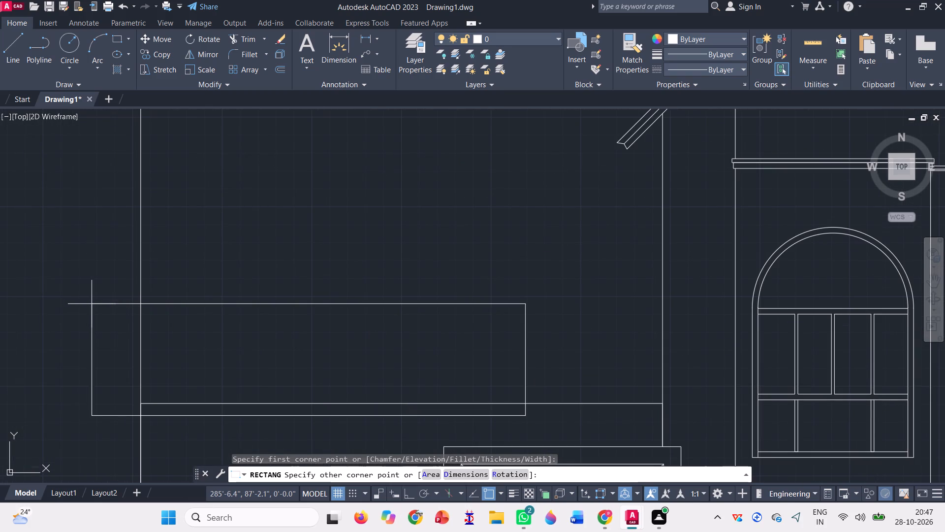
click(102, 301)
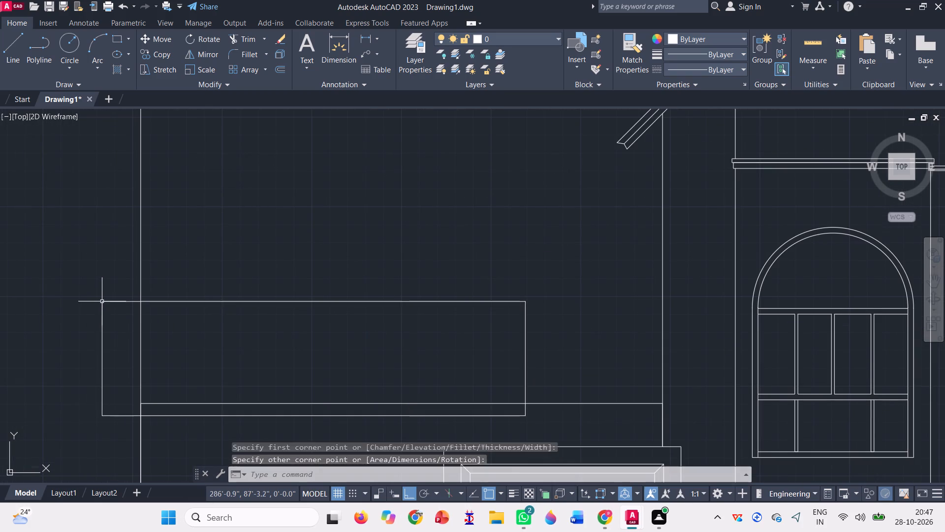
Draw a connecting rectangle about 6 ft wide and 4 ft high on the wing's top edge, from the tower wall to the larger upper rectangle.
scroll(100, 303, down, 2)
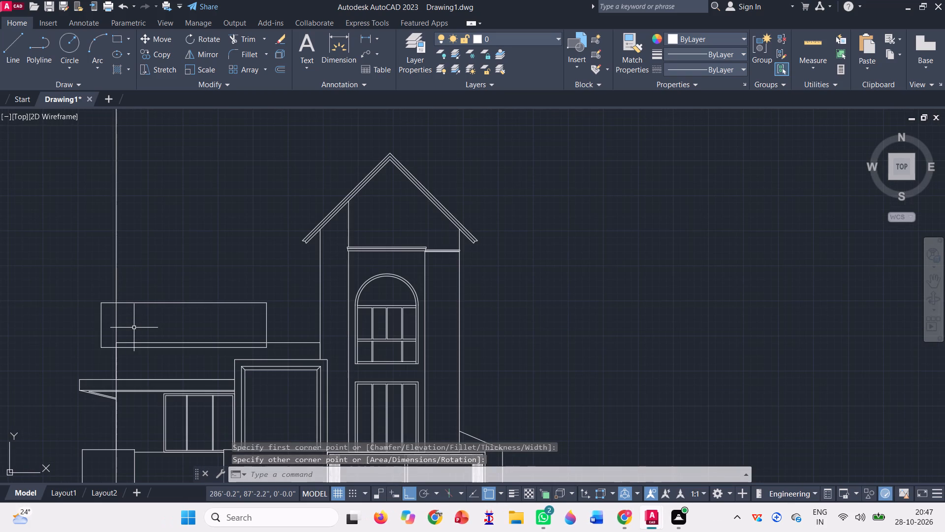
click(115, 39)
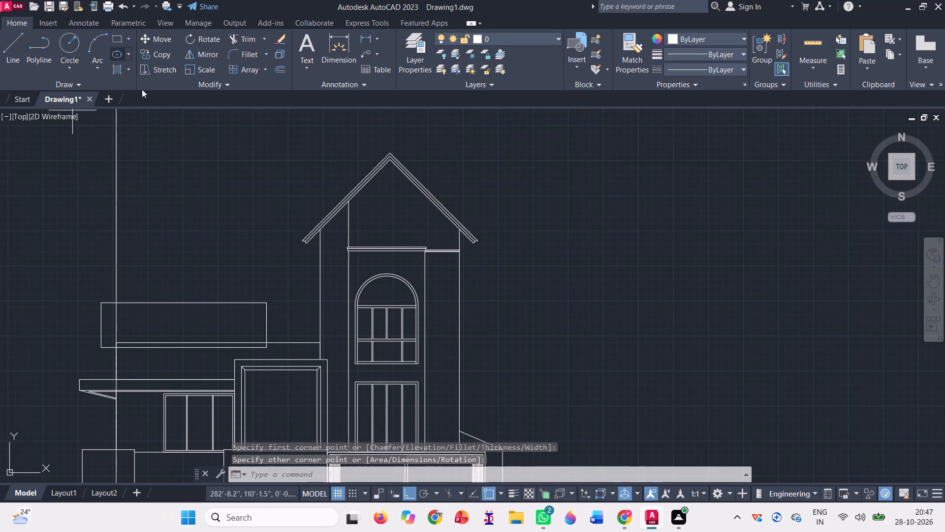
scroll(347, 331, up, 1)
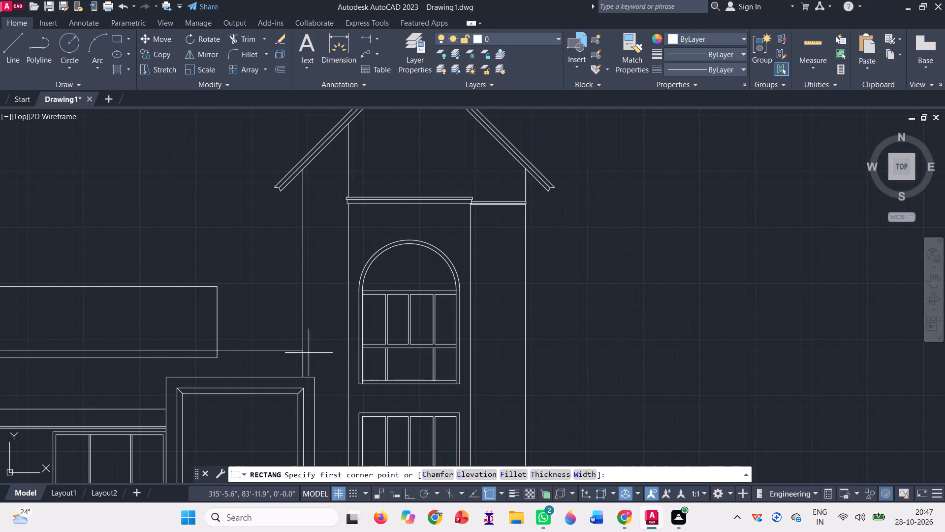
click(298, 350)
scroll(221, 306, up, 2)
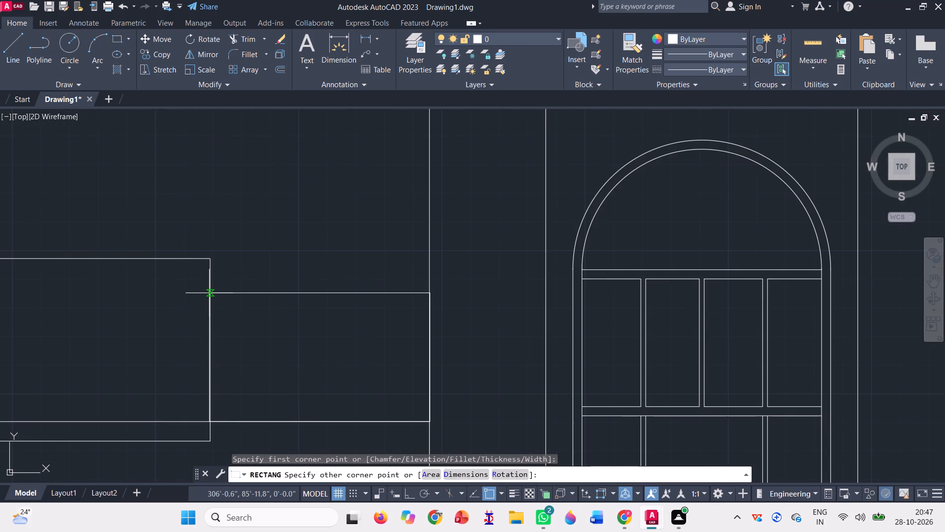
click(209, 293)
Draw a thin strip rectangle along the connecting rectangle's top edge, from the larger upper rectangle to the tower wall.
scroll(268, 276, down, 2)
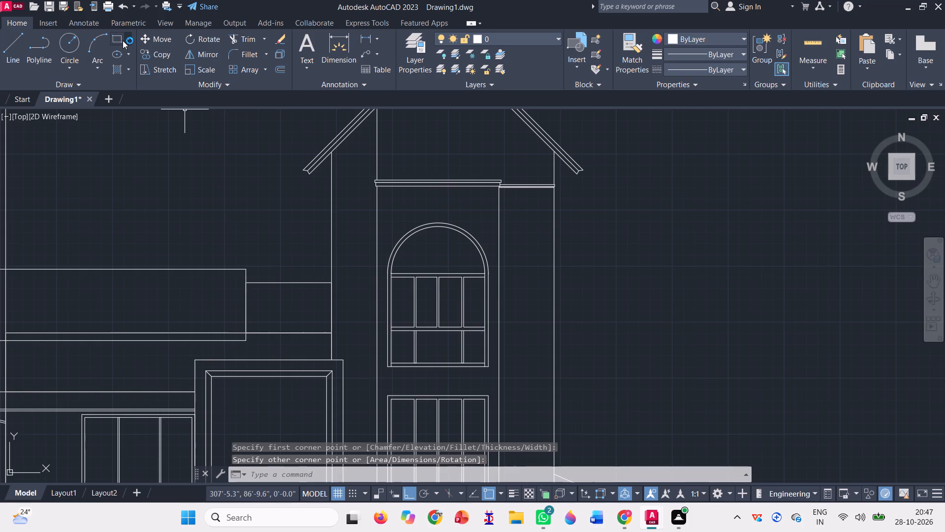
click(114, 34)
scroll(247, 286, up, 1)
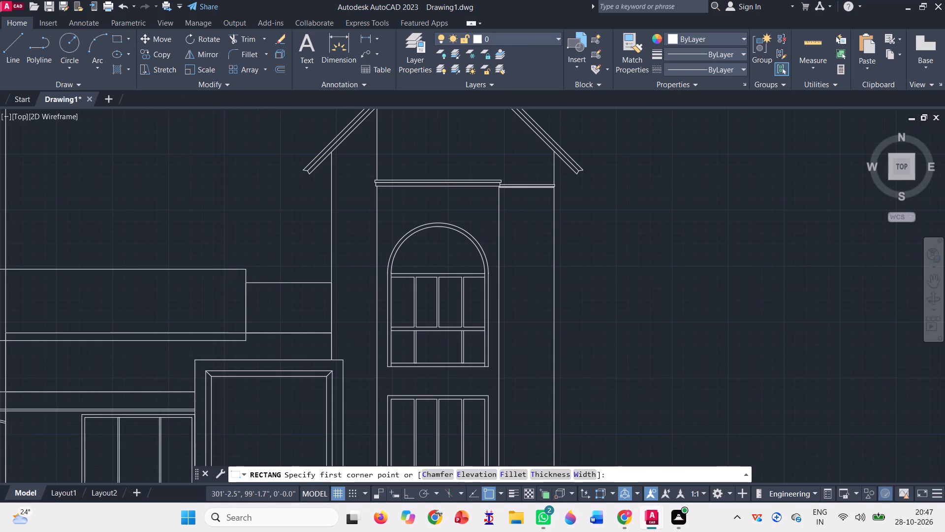
scroll(247, 286, up, 1)
click(241, 273)
scroll(456, 285, up, 2)
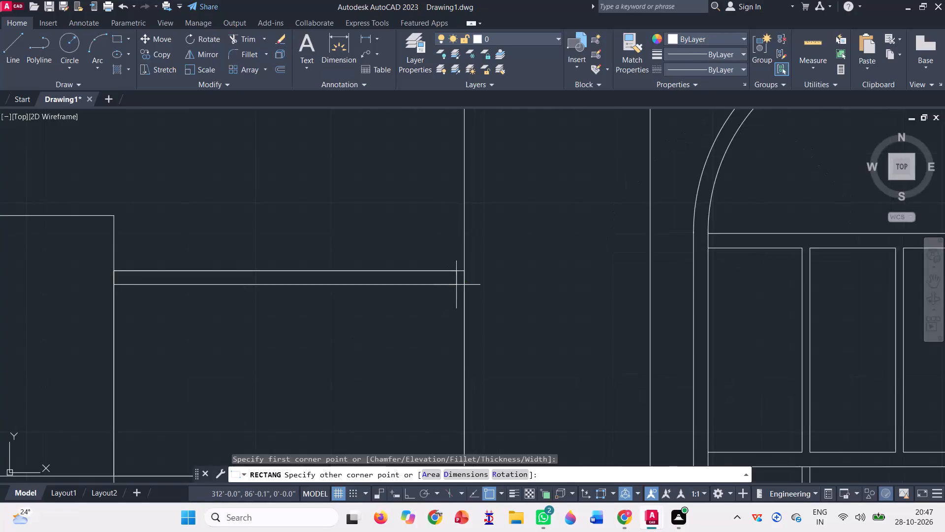
scroll(456, 285, up, 1)
click(473, 266)
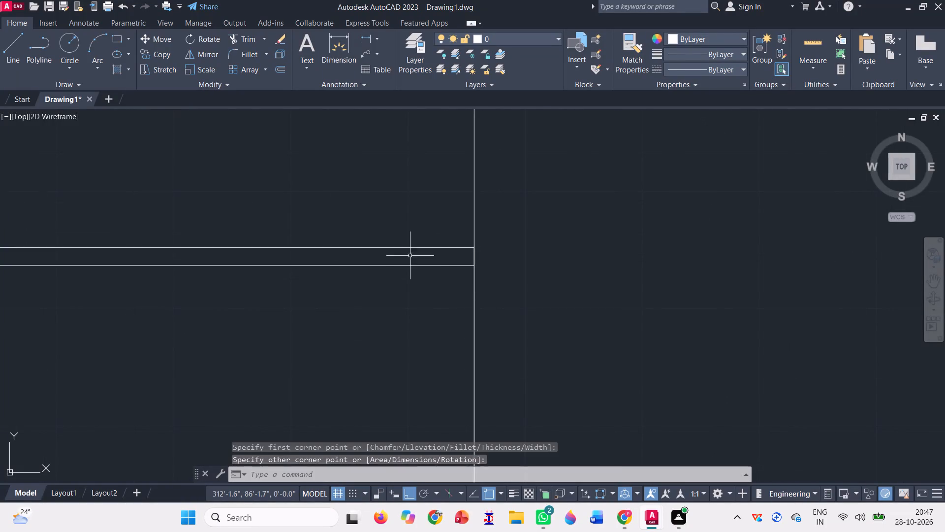
Delete the connecting rectangle between the larger upper rectangle and the tower wall, leaving the thin strip in place.
scroll(410, 256, down, 3)
click(318, 380)
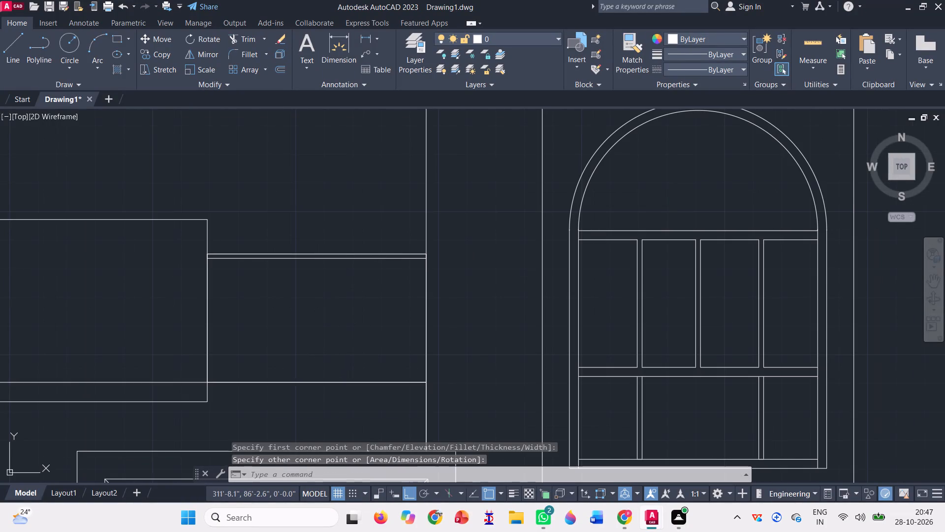
click(312, 385)
scroll(351, 360, down, 2)
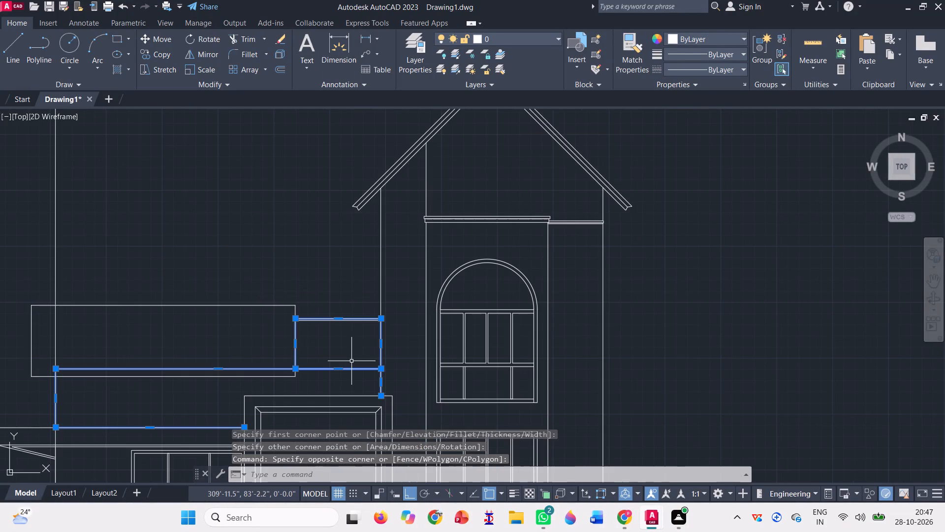
key(Escape)
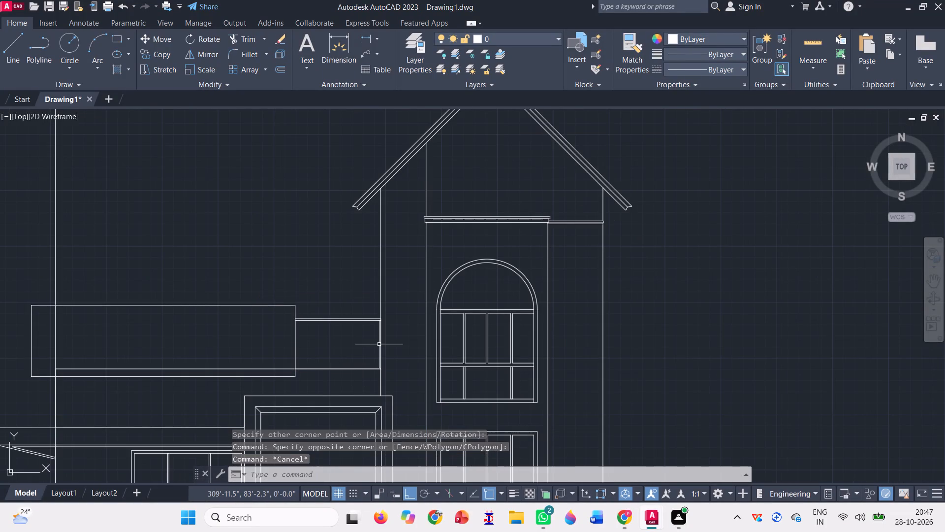
click(380, 343)
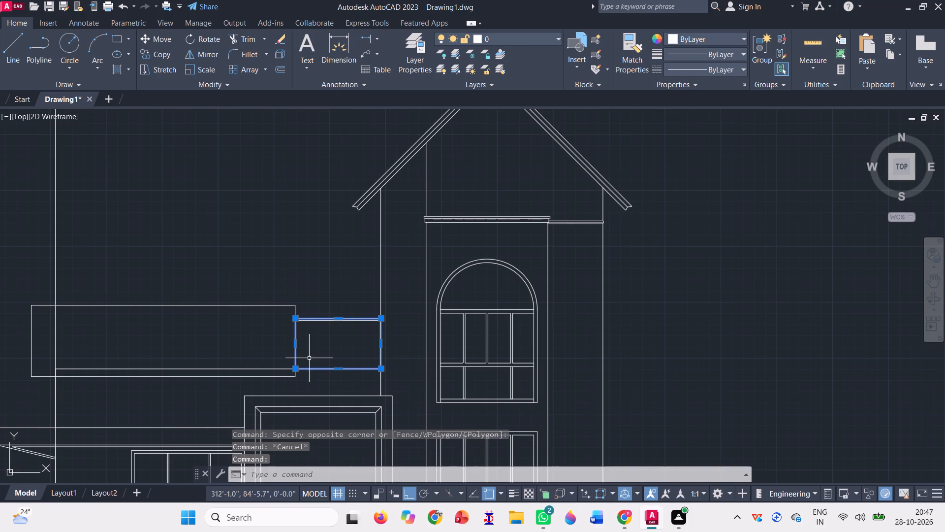
key(Delete)
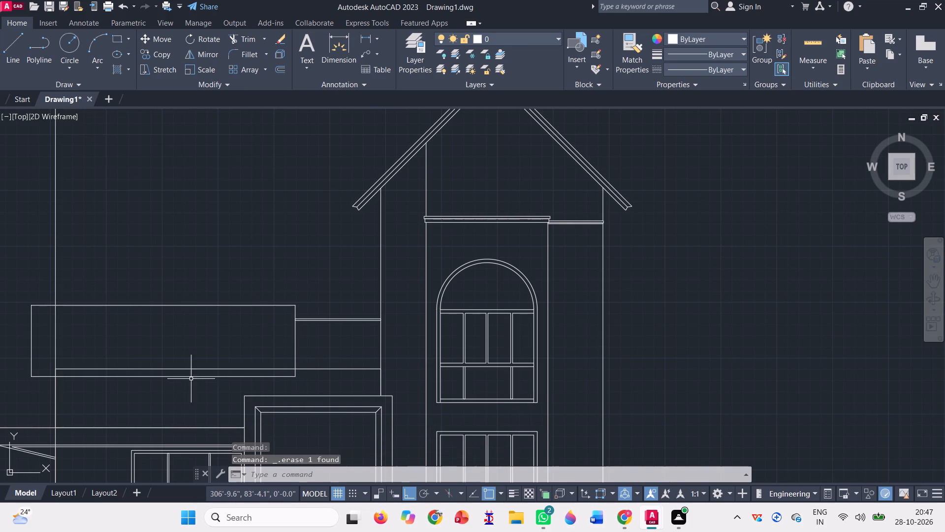
Draw a horizontal line across the larger upper rectangle, side to side, about 9 in below its top edge.
scroll(189, 379, down, 1)
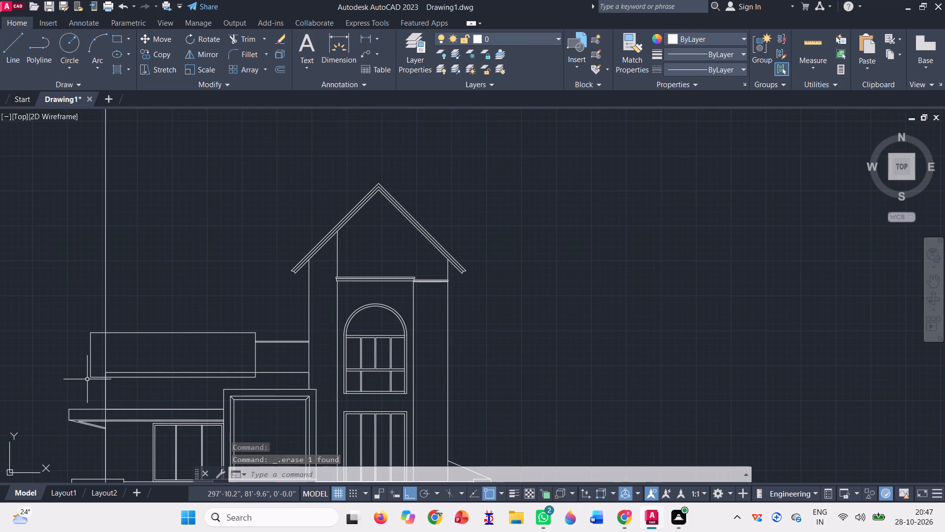
scroll(88, 377, up, 1)
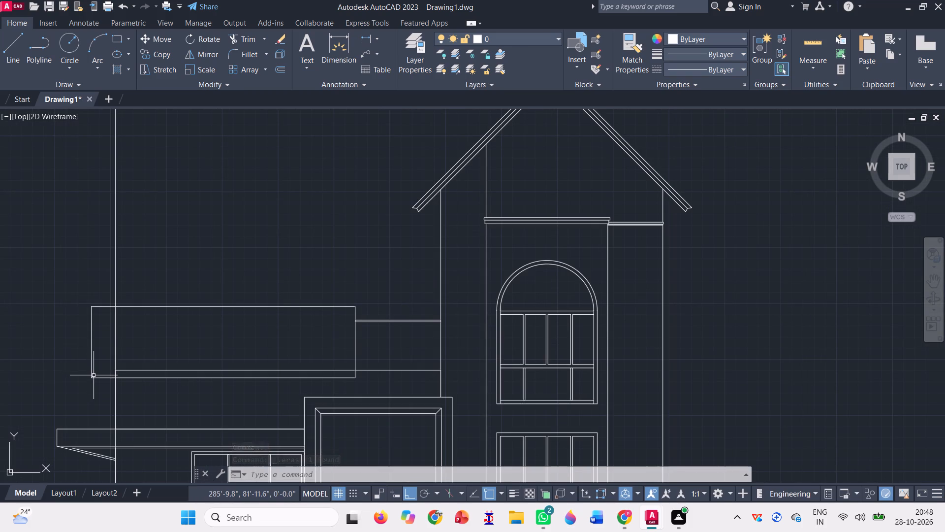
click(16, 49)
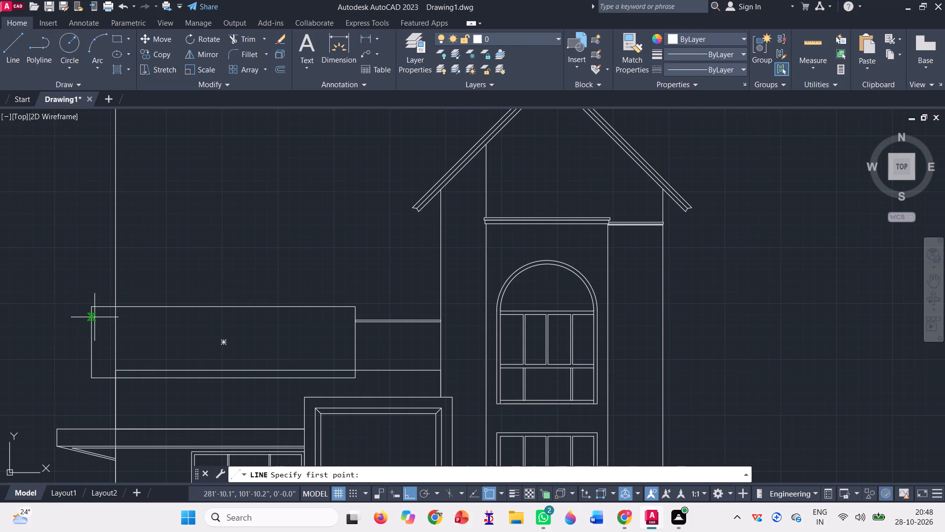
click(93, 317)
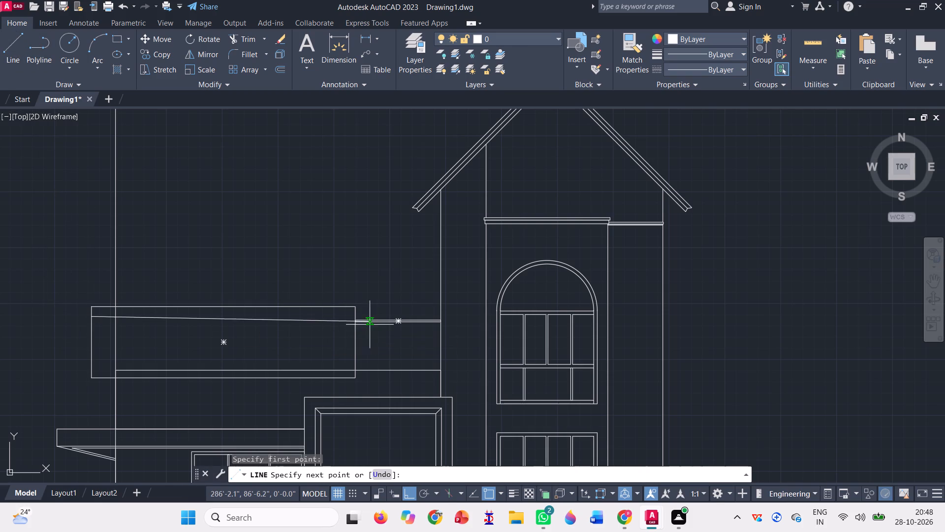
scroll(355, 315, up, 3)
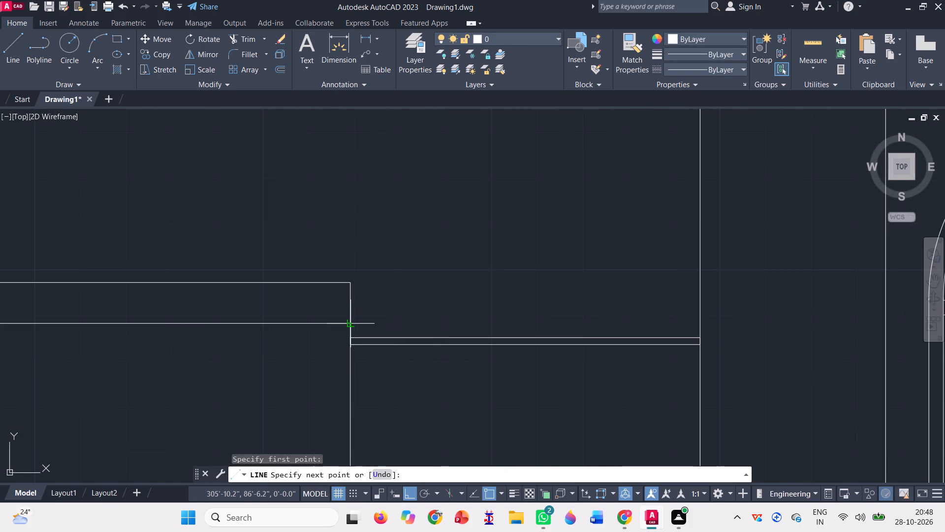
click(347, 323)
scroll(374, 314, down, 2)
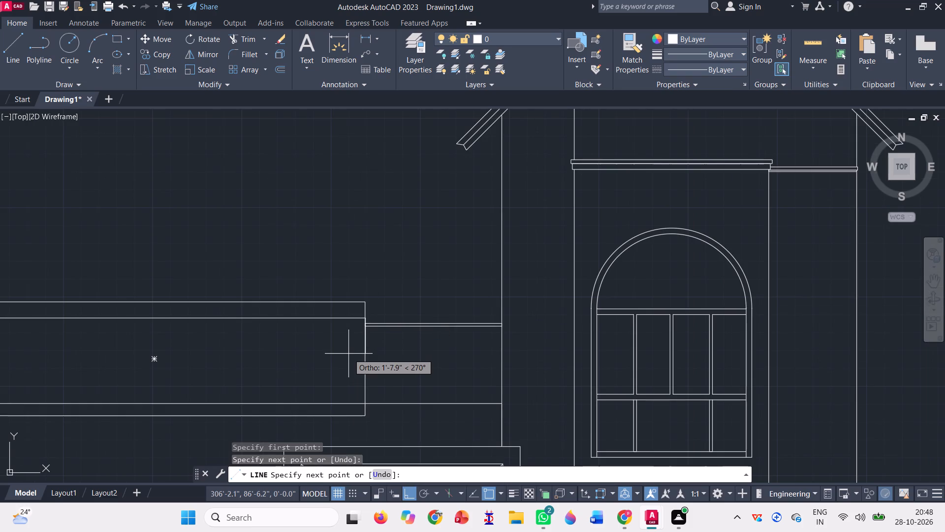
key(space)
scroll(369, 299, down, 2)
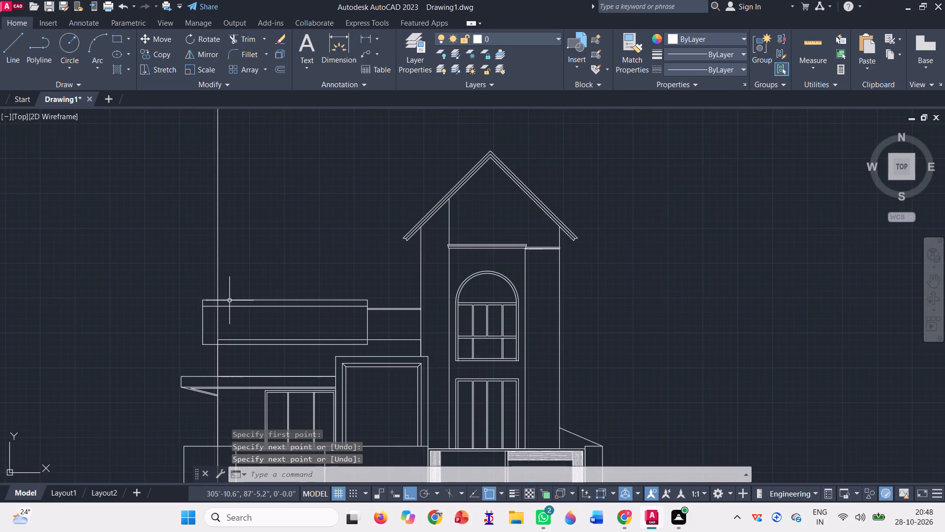
Draw a horizontal construction line along the top edge of the larger upper rectangle.
text(xl)
key(Return)
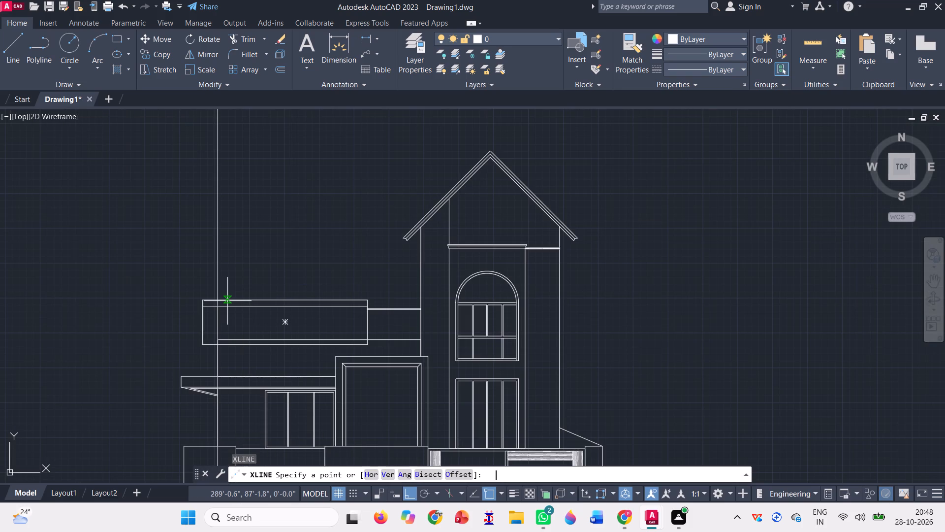
scroll(227, 281, up, 2)
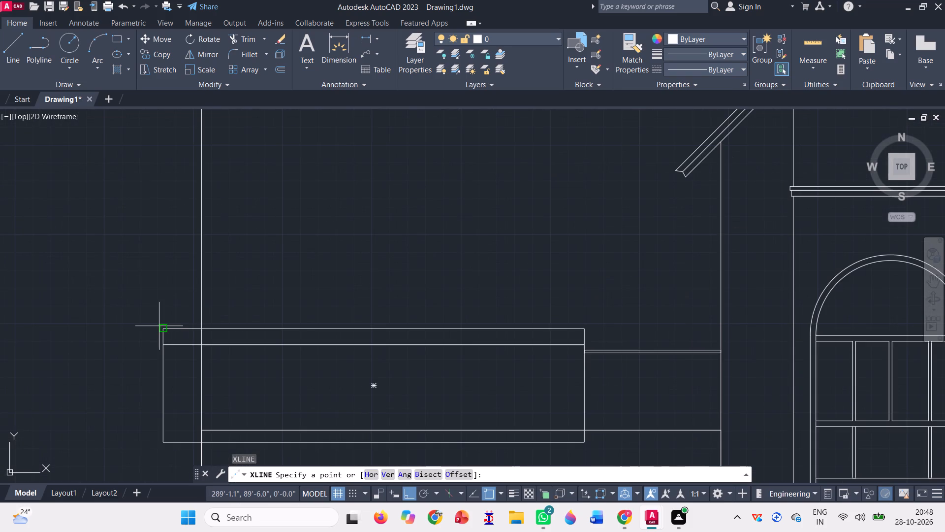
click(163, 329)
click(79, 331)
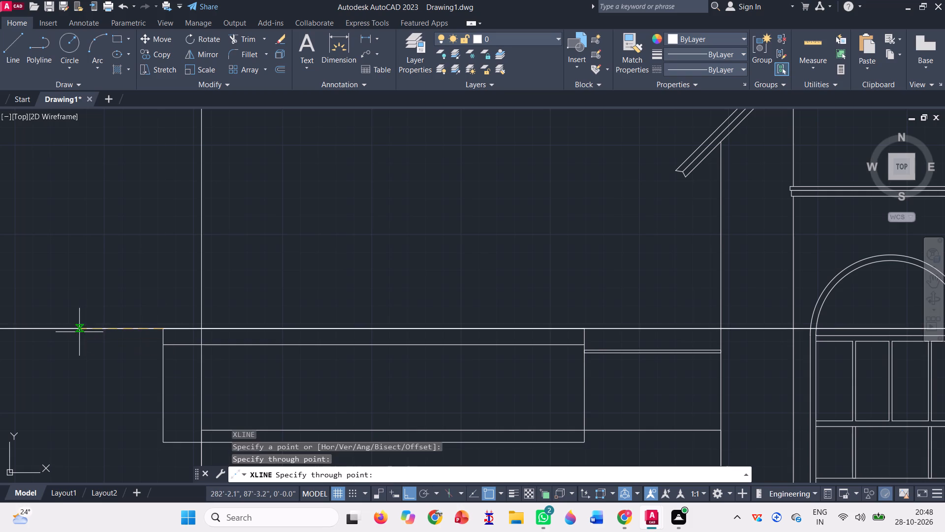
scroll(129, 298, down, 1)
key(space)
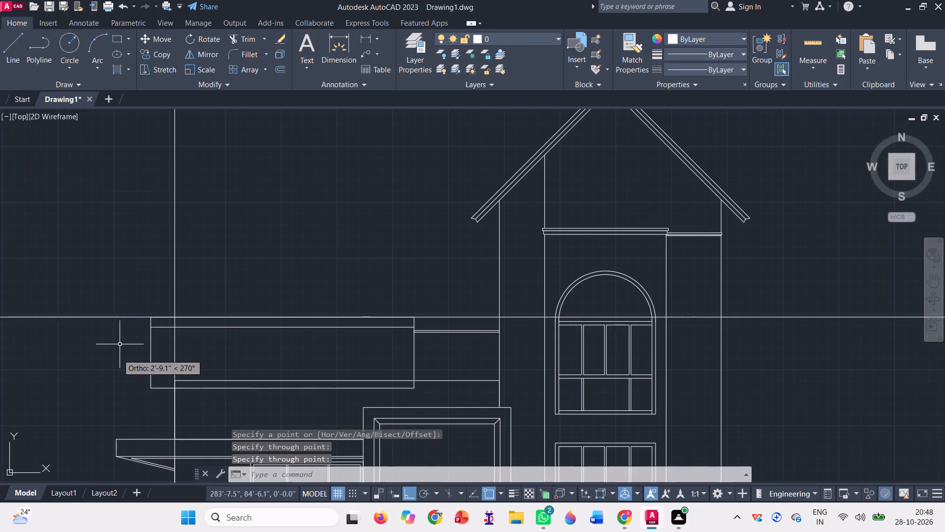
Copy the horizontal construction line about 1.5 in above the larger upper rectangle's top edge.
scroll(119, 324, up, 2)
click(133, 327)
click(102, 263)
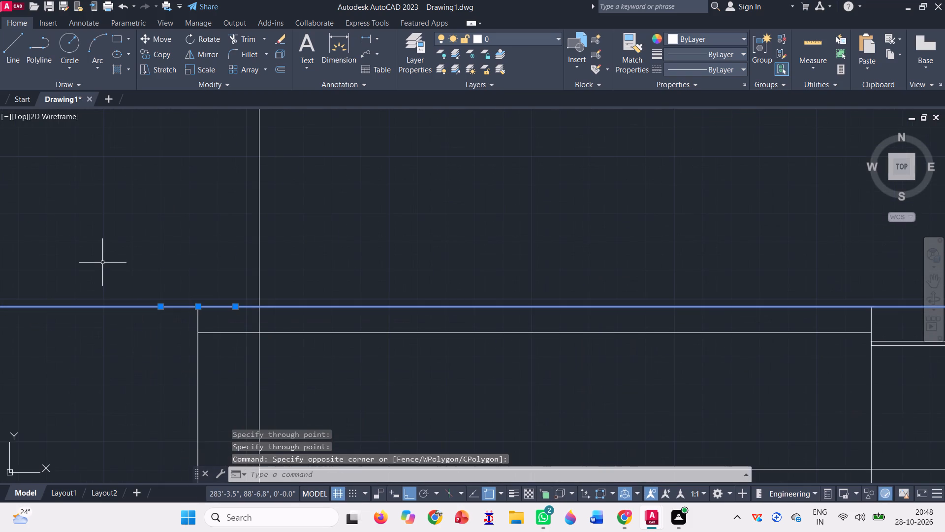
text(co)
key(space)
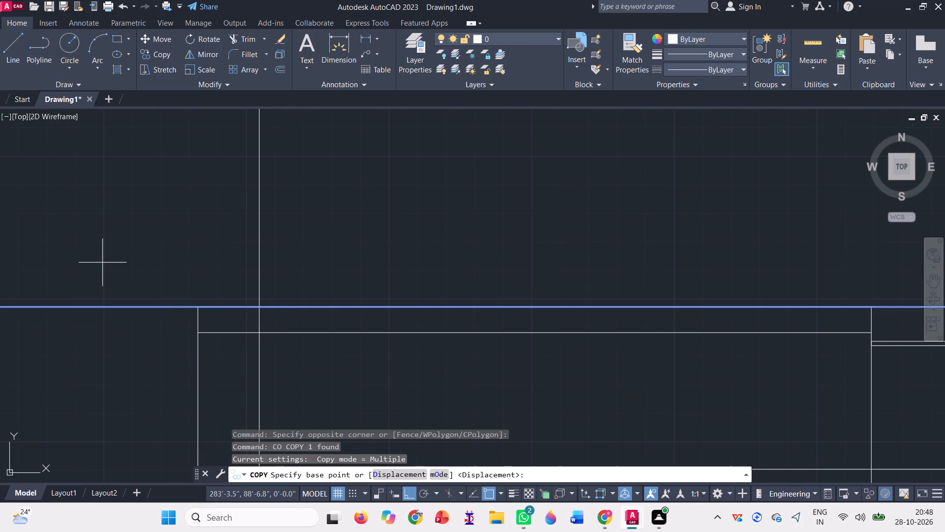
click(259, 303)
scroll(259, 303, up, 2)
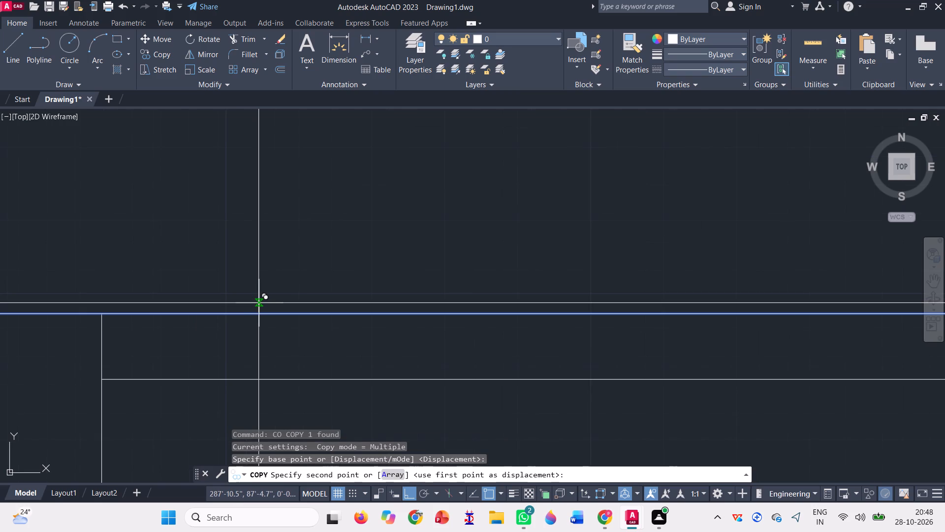
click(259, 302)
scroll(237, 316, down, 4)
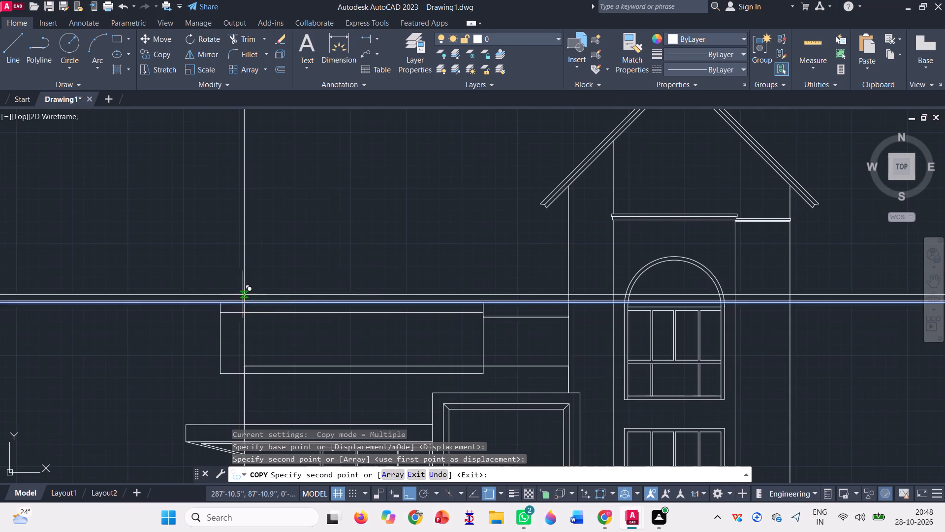
key(space)
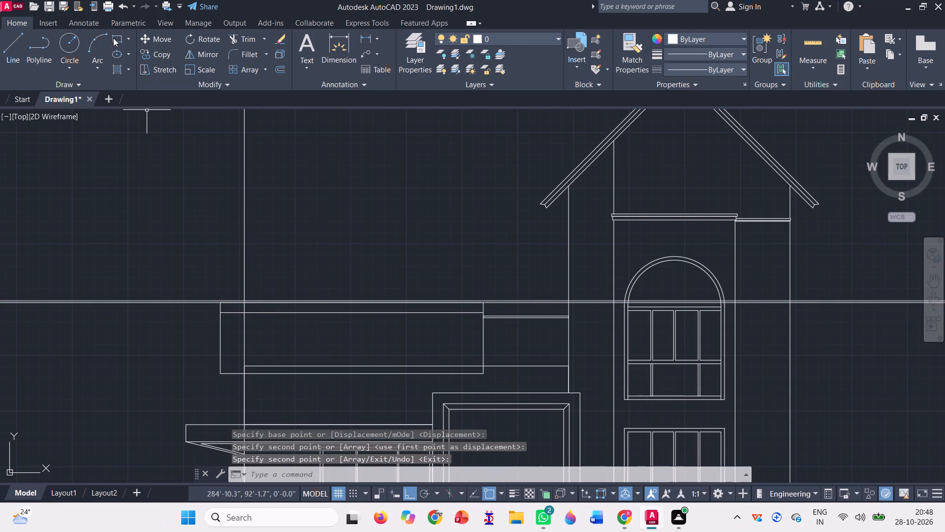
Draw a thin coping rectangle between the two horizontal construction lines, overhanging the larger upper rectangle by about 2 in at each end.
click(113, 36)
scroll(234, 333, up, 2)
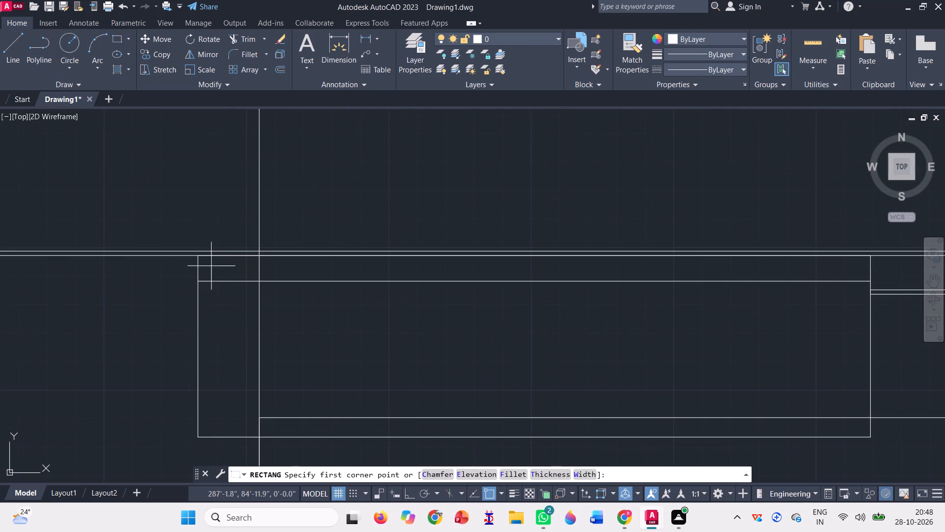
scroll(194, 260, up, 3)
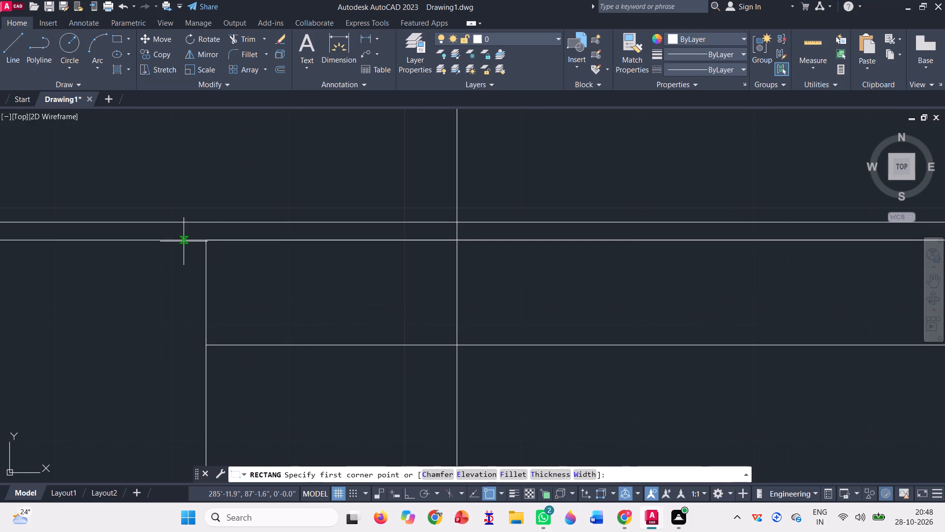
click(186, 241)
scroll(167, 272, down, 4)
scroll(612, 255, up, 5)
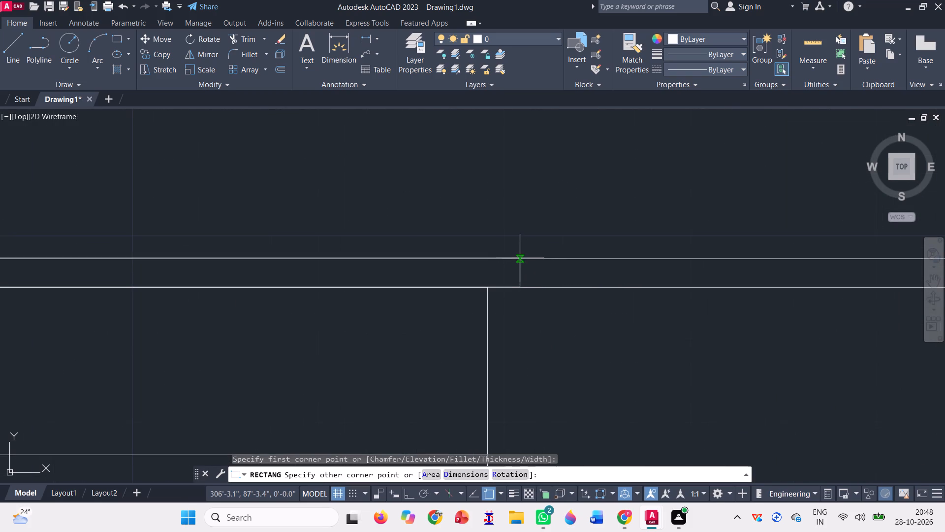
click(516, 258)
scroll(529, 284, down, 5)
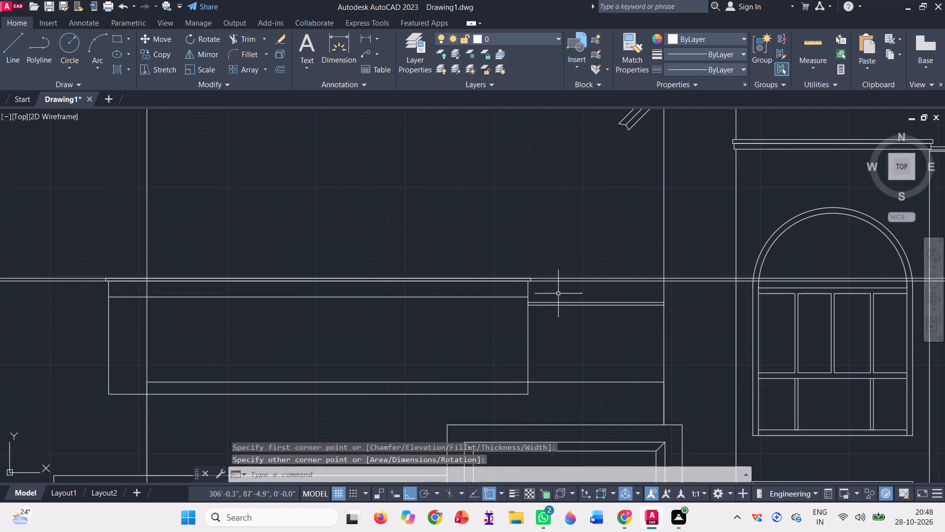
Delete the two horizontal construction lines at the top of the larger upper rectangle.
click(59, 291)
click(46, 255)
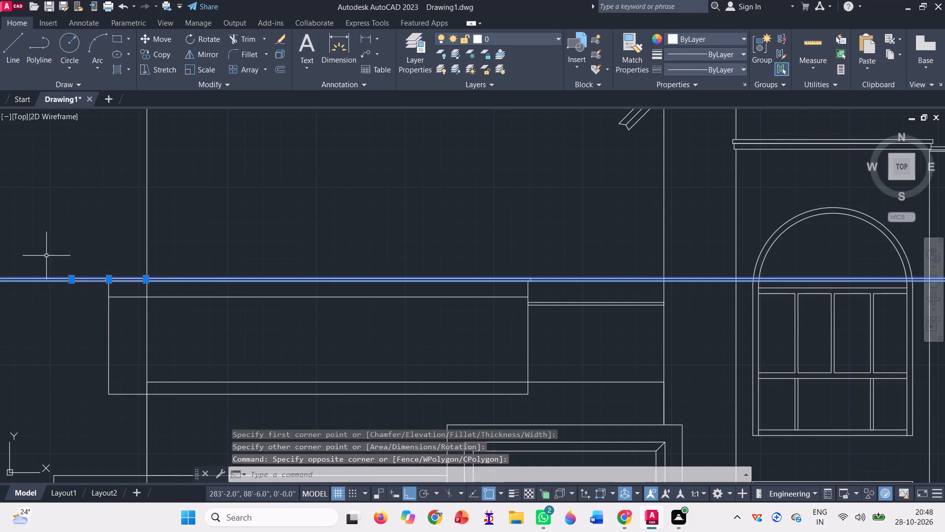
scroll(443, 365, down, 1)
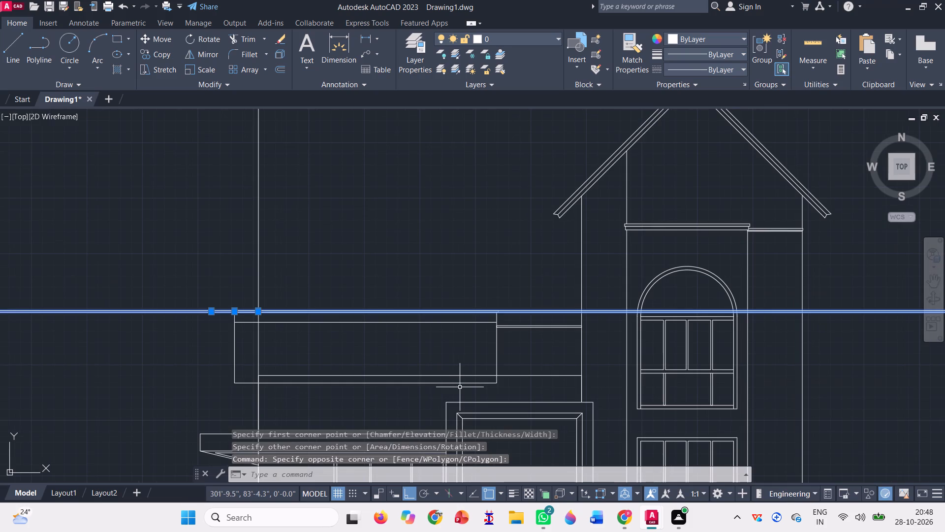
key(Delete)
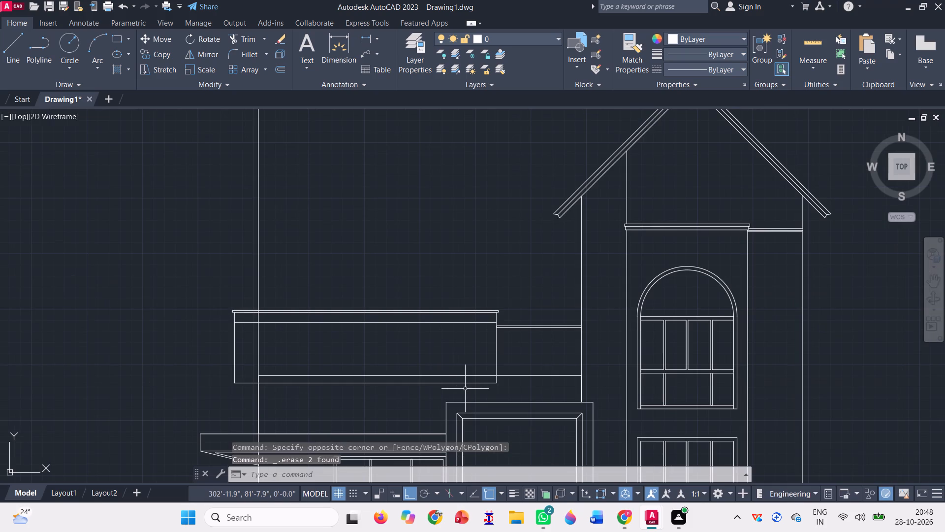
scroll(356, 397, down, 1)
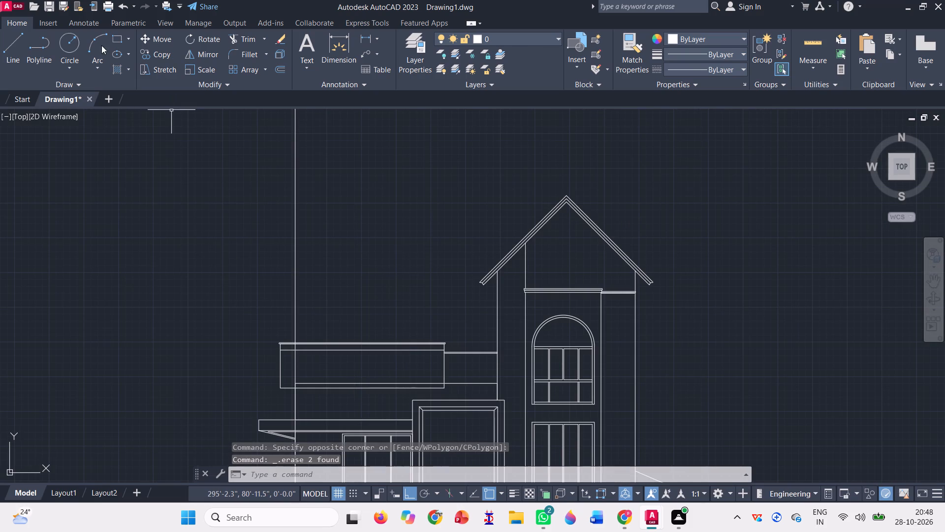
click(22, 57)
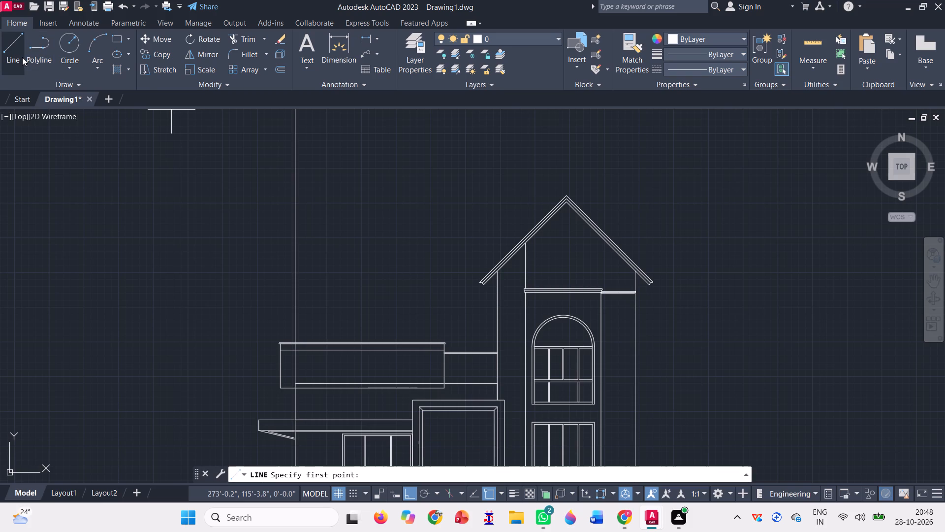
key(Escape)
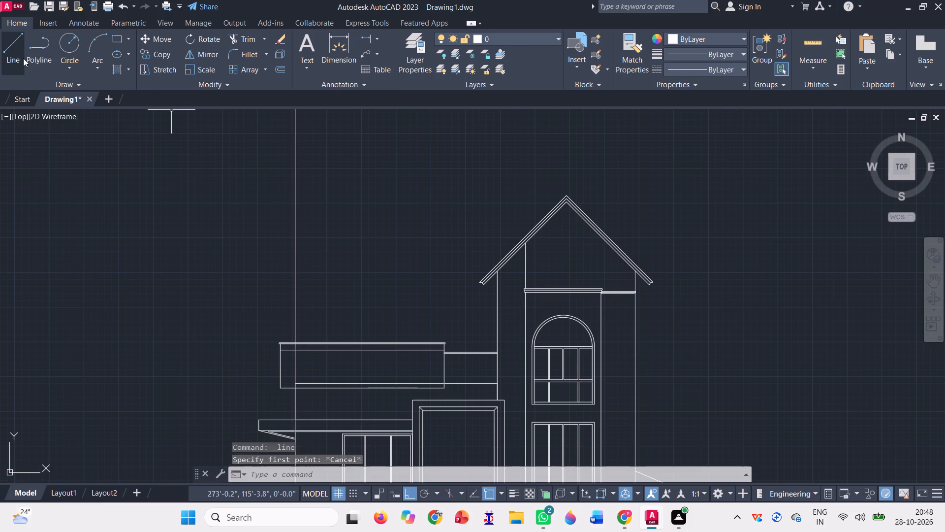
Draw a rectangle about 18 ft wide and 5 ft high from the tower wall at the small coping strip, extending above the larger block.
click(119, 35)
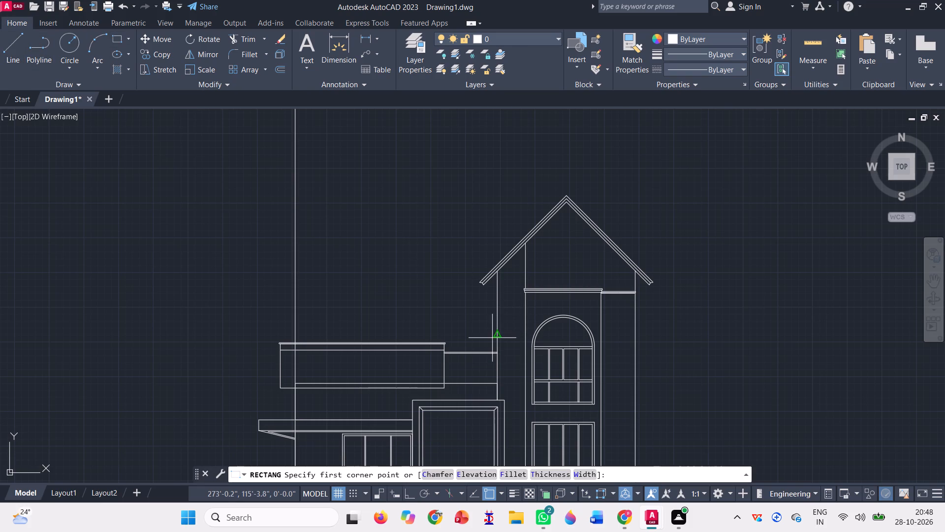
scroll(492, 338, up, 5)
click(515, 394)
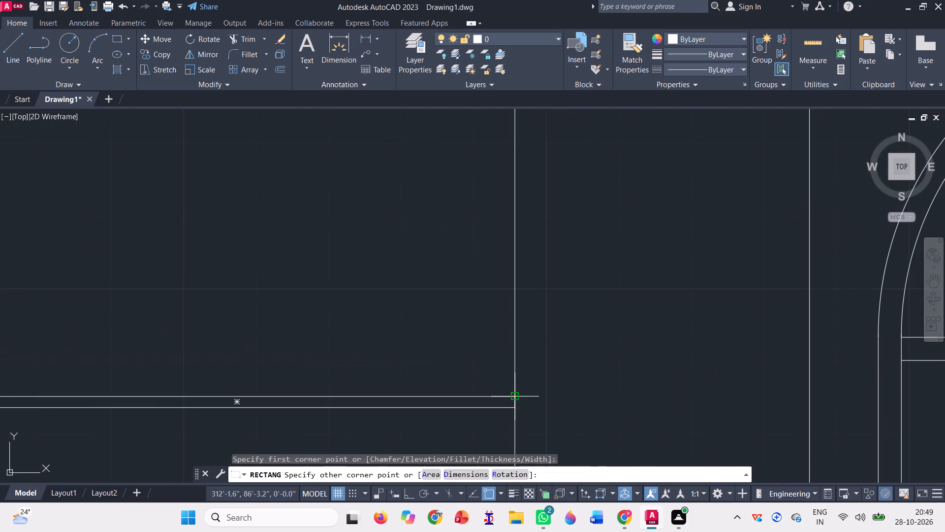
scroll(490, 353, down, 5)
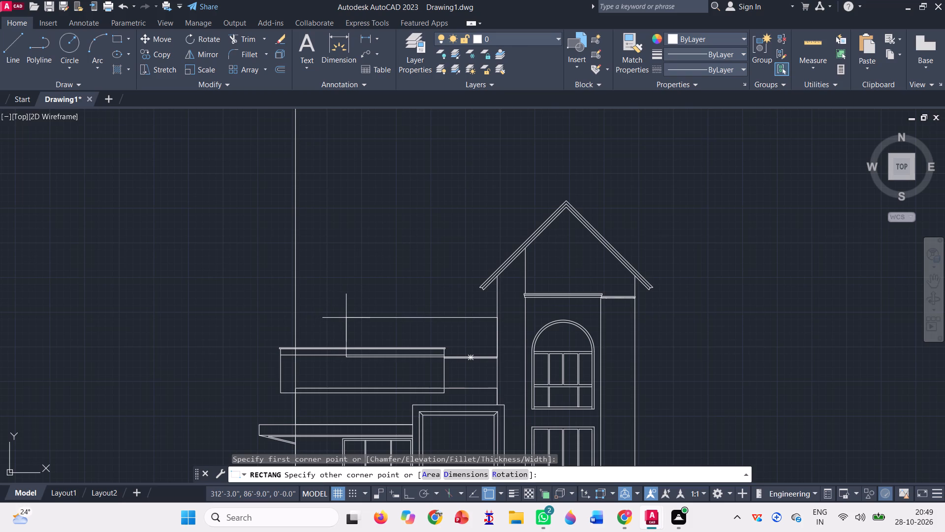
click(346, 317)
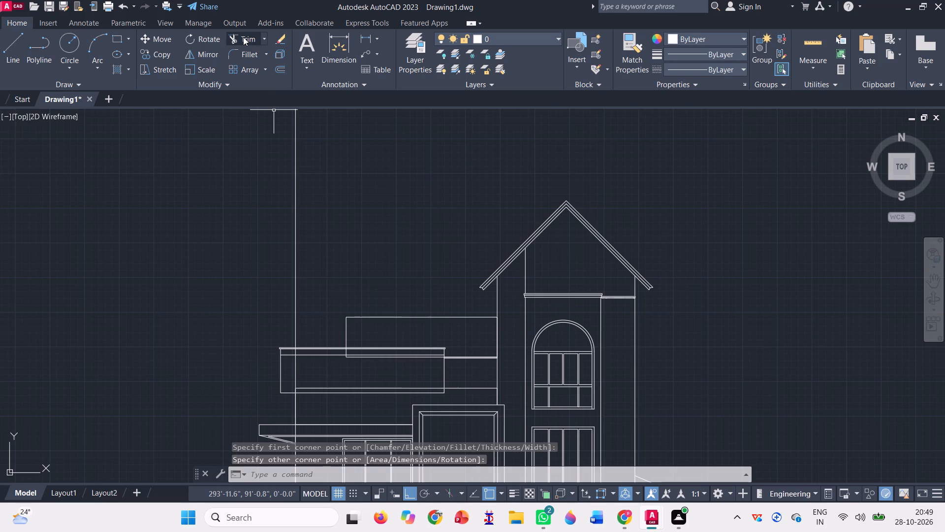
Trim the new rectangle's bottom and outer side edges where they run through the larger upper block and its coping.
click(243, 37)
scroll(487, 373, up, 2)
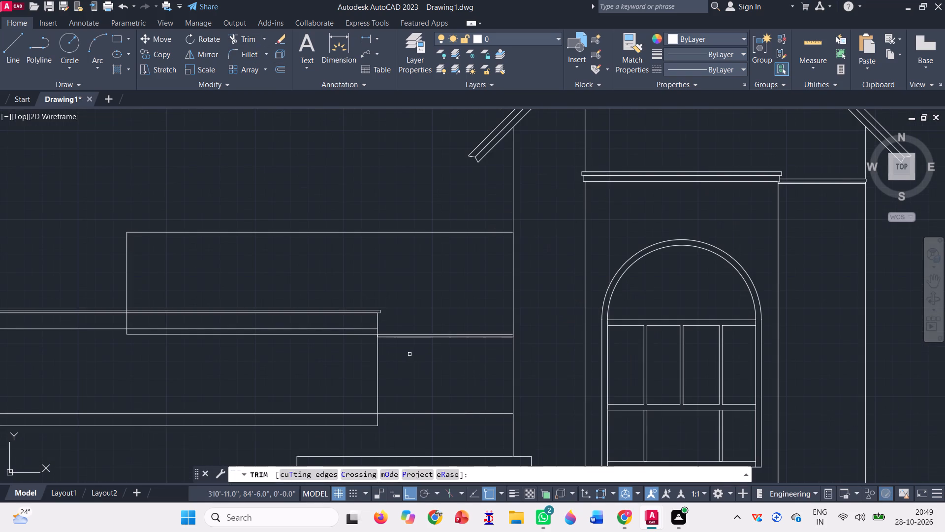
scroll(372, 345, up, 1)
click(345, 324)
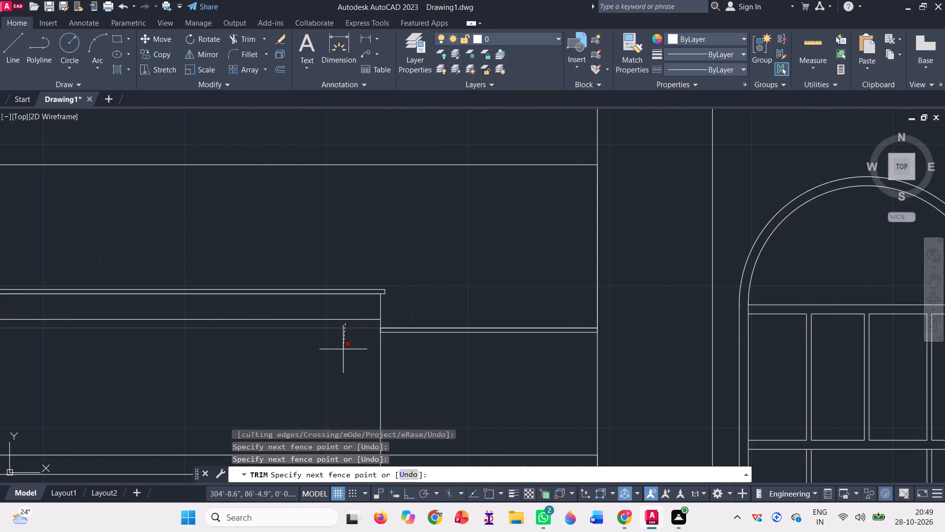
click(343, 348)
scroll(388, 337, down, 1)
scroll(118, 329, up, 1)
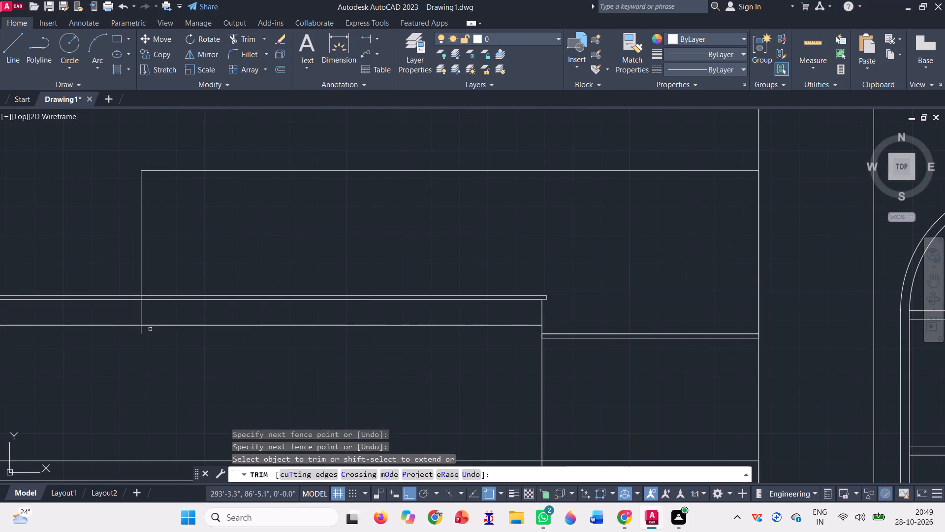
click(135, 331)
click(152, 335)
click(127, 313)
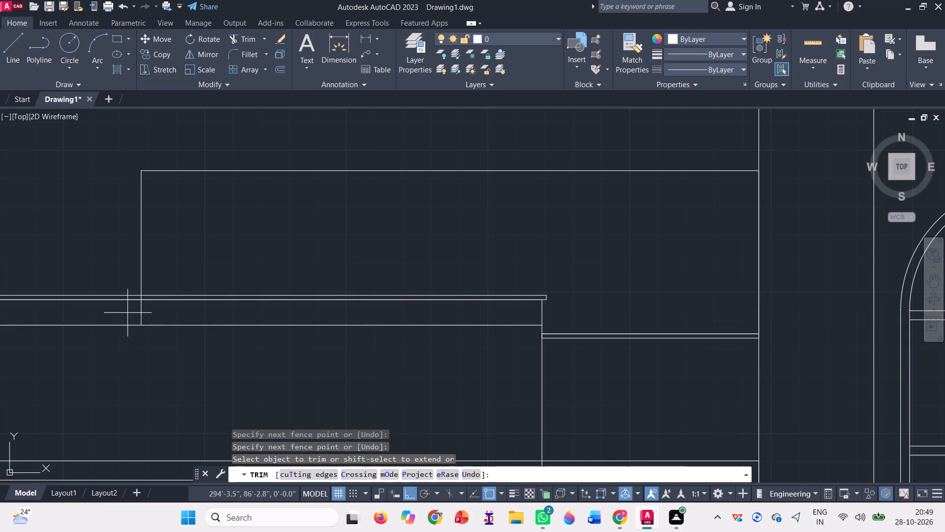
click(147, 313)
scroll(150, 299, up, 3)
click(110, 299)
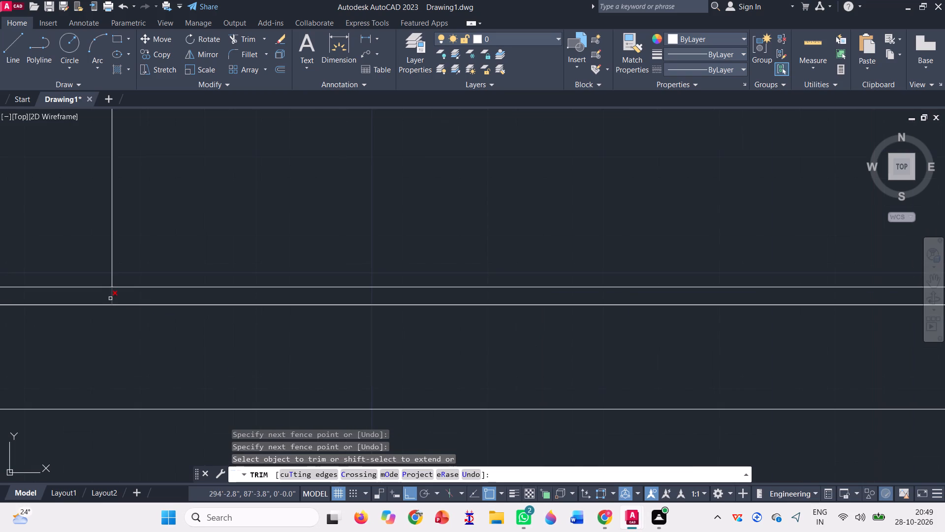
scroll(193, 323, down, 5)
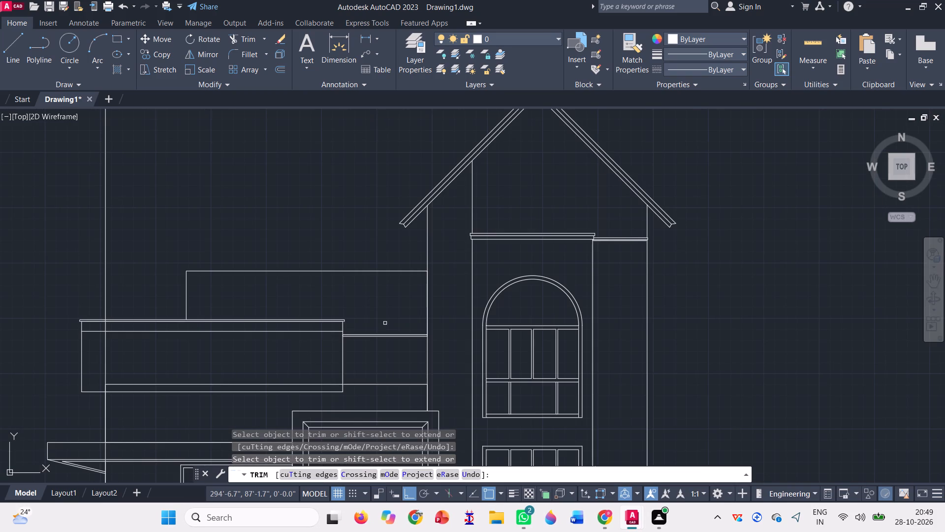
Trim the new rectangle's remaining edges that overlap the small coping strip and the tower wall line.
scroll(425, 339, up, 3)
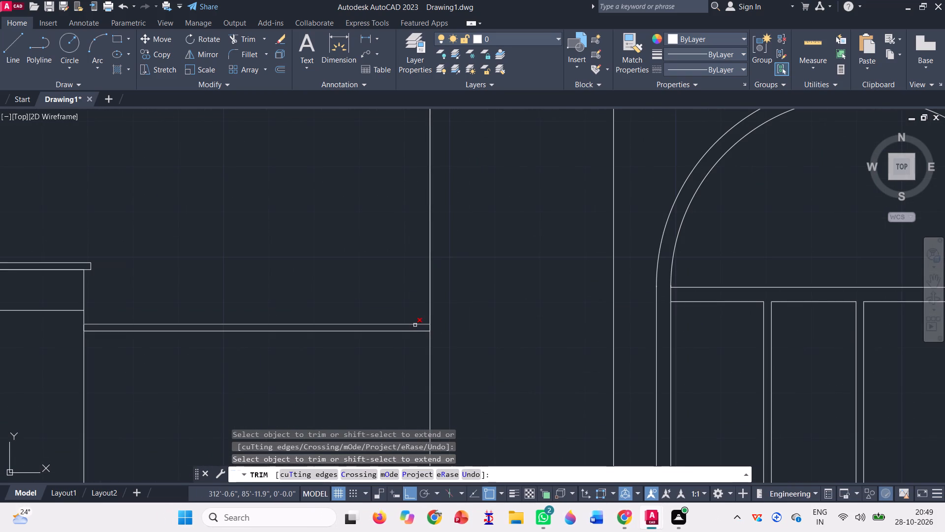
click(415, 324)
scroll(426, 374, down, 1)
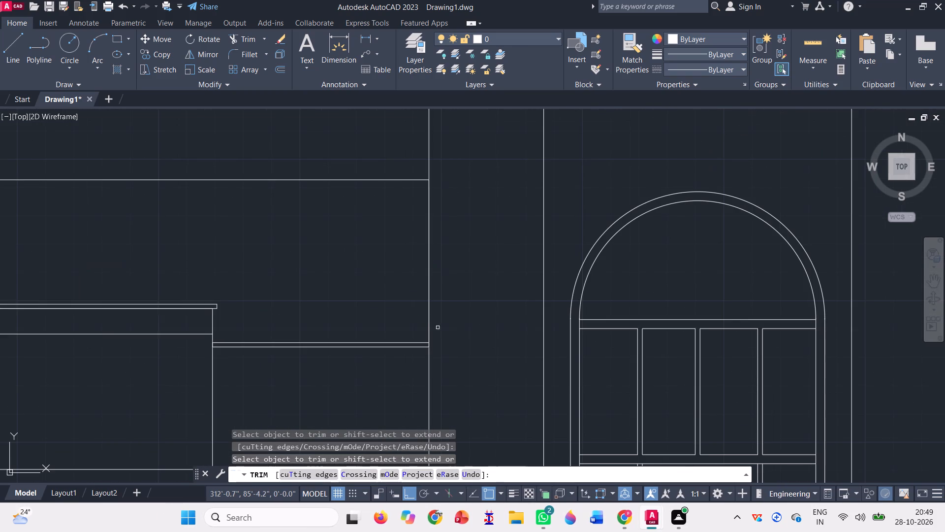
click(429, 321)
scroll(421, 322, down, 1)
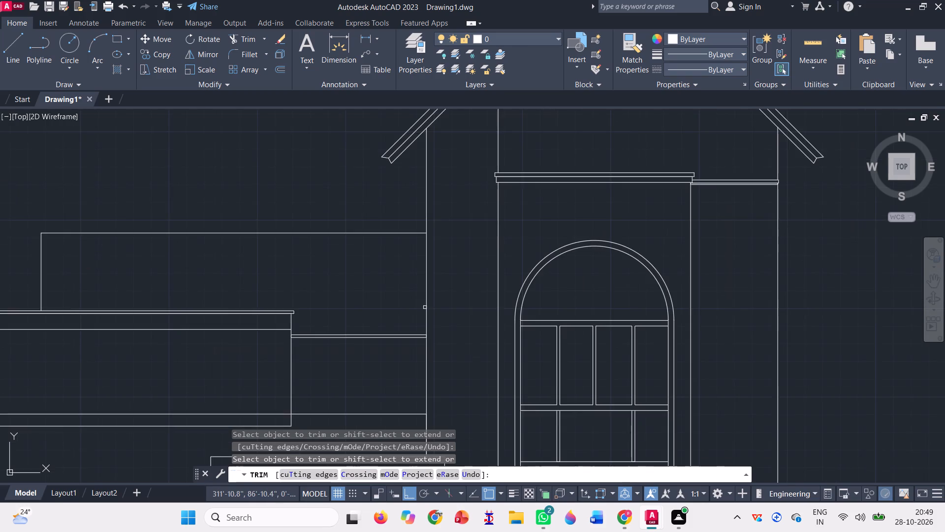
scroll(425, 306, down, 1)
key(Escape)
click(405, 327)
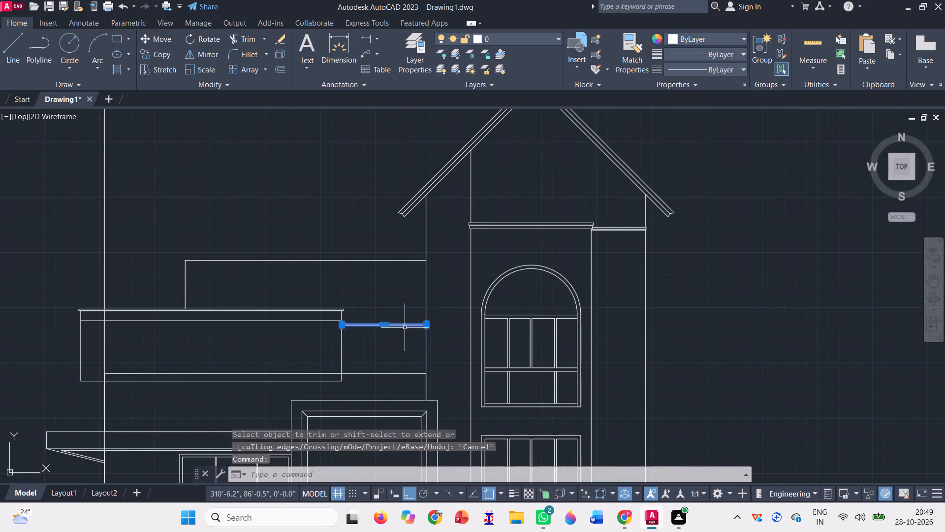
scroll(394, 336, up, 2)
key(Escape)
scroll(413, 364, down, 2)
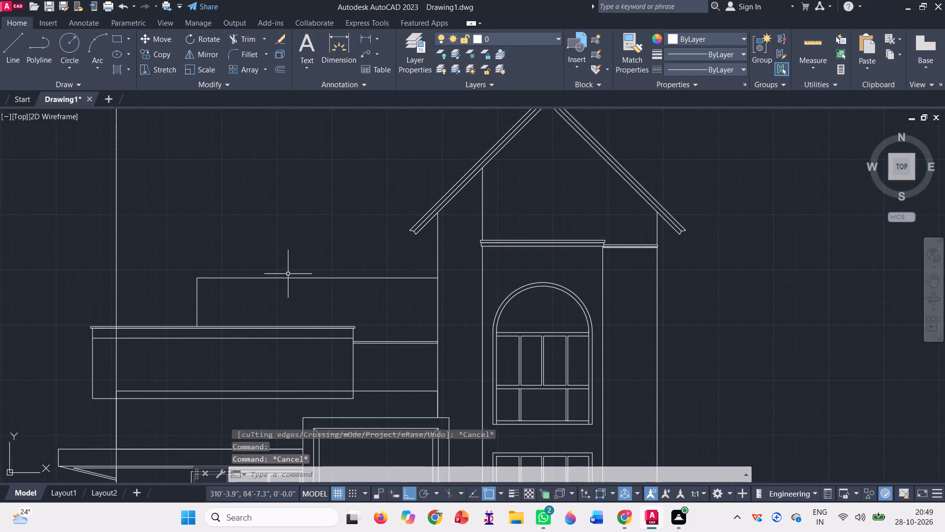
Copy the lower canopy with its sloped bracket lines onto the upper outer corner of the new roof-level block.
scroll(274, 311, down, 1)
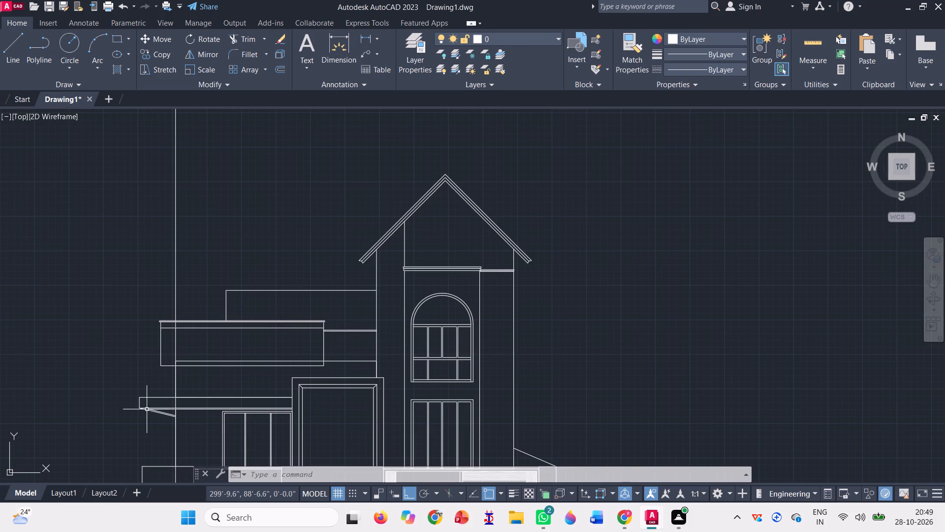
scroll(162, 418, up, 2)
click(164, 421)
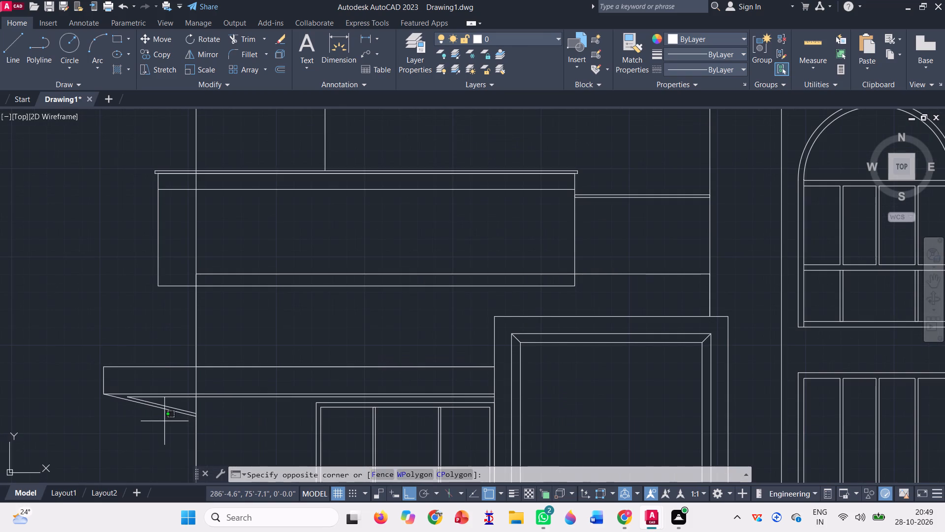
click(116, 364)
scroll(273, 356, down, 1)
scroll(177, 365, down, 1)
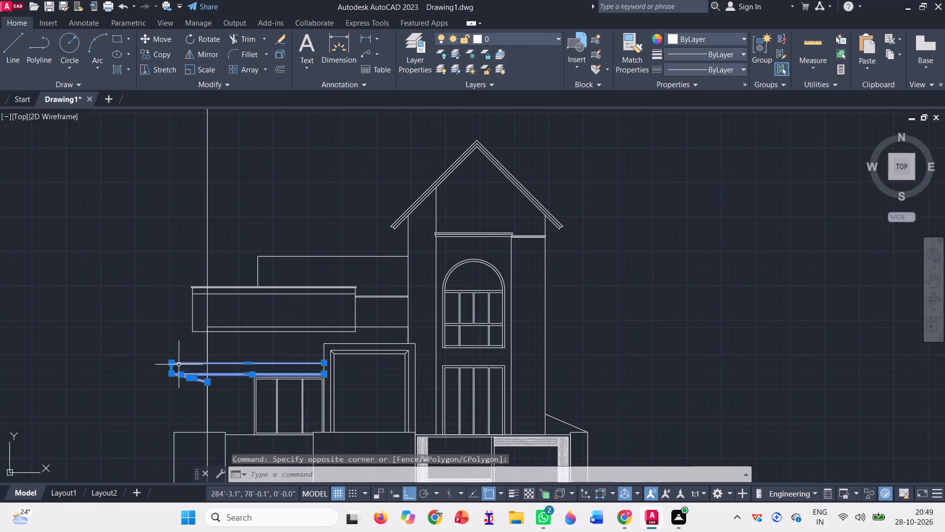
text(co)
key(space)
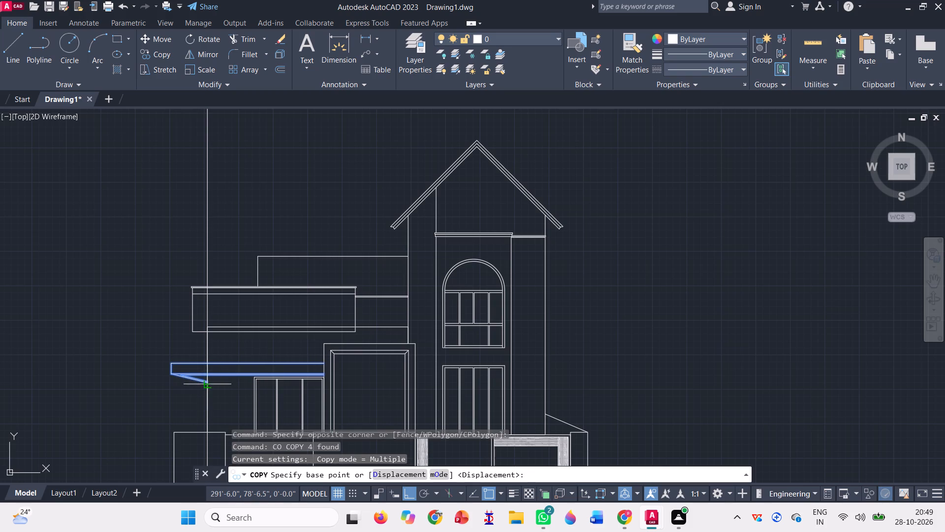
scroll(208, 378, up, 5)
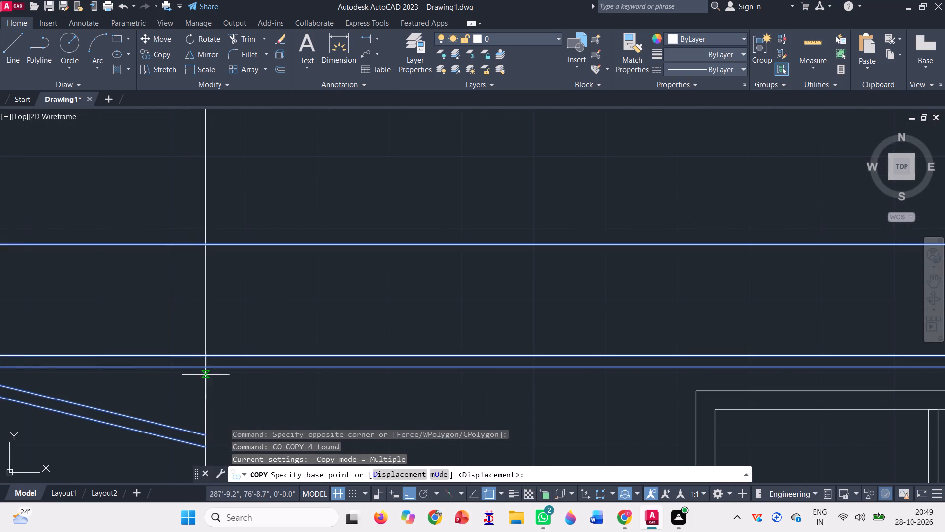
click(207, 368)
scroll(230, 417, down, 4)
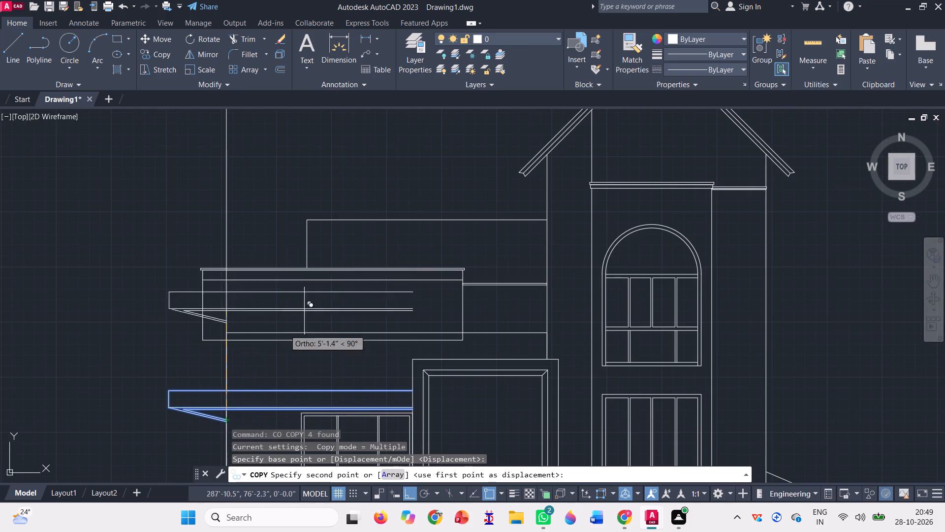
scroll(328, 222, up, 2)
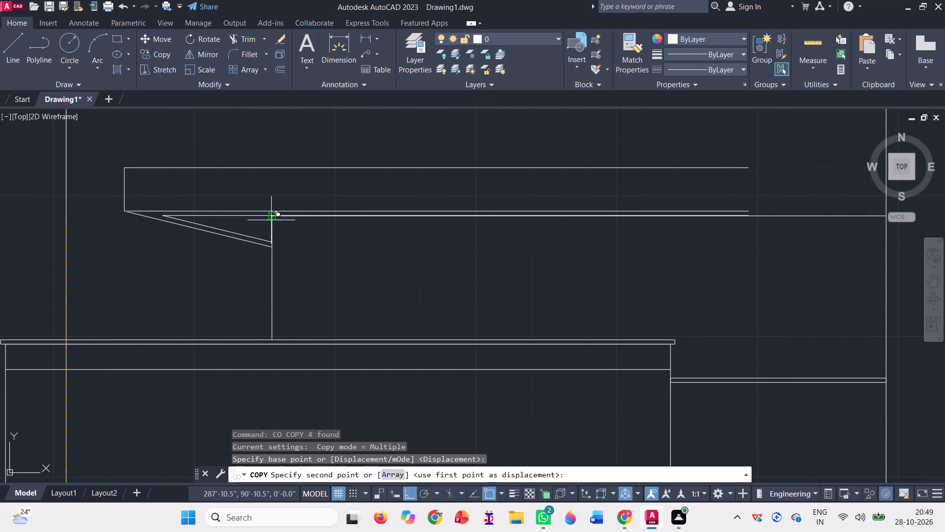
click(271, 217)
scroll(247, 245, down, 3)
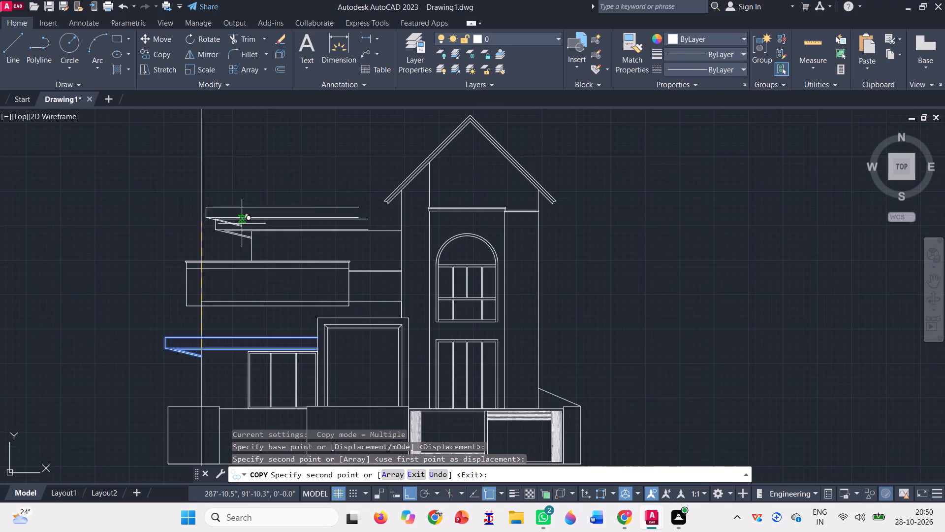
key(Escape)
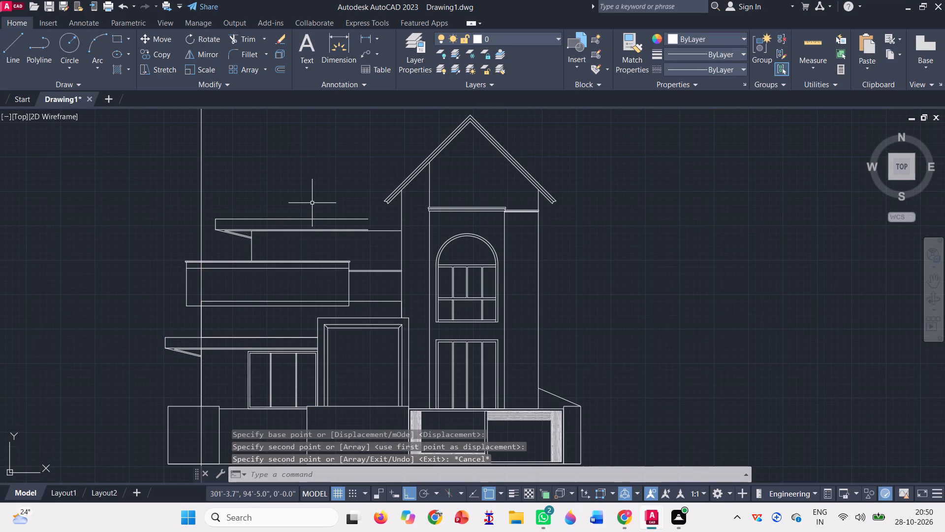
Extend the copied canopy's top and bottom lines to the tower wall.
click(261, 36)
click(259, 77)
scroll(366, 251, up, 1)
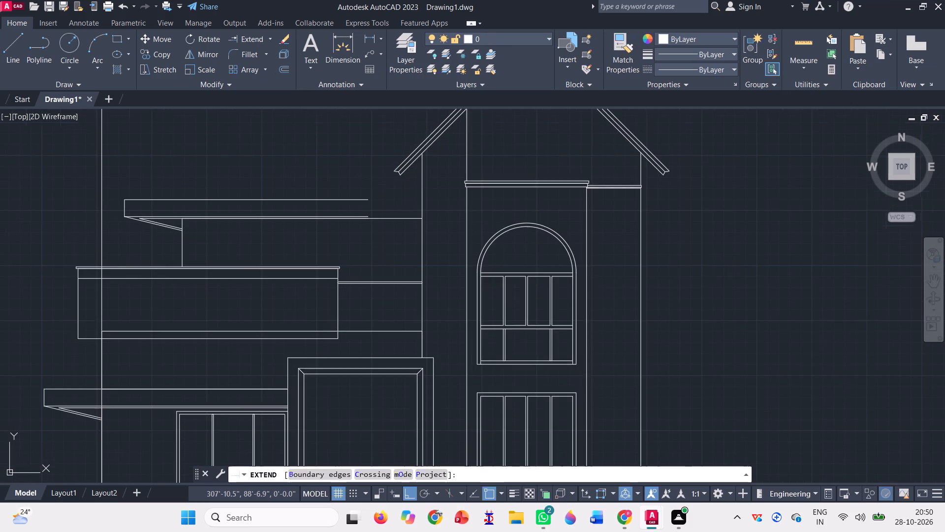
scroll(378, 192, up, 3)
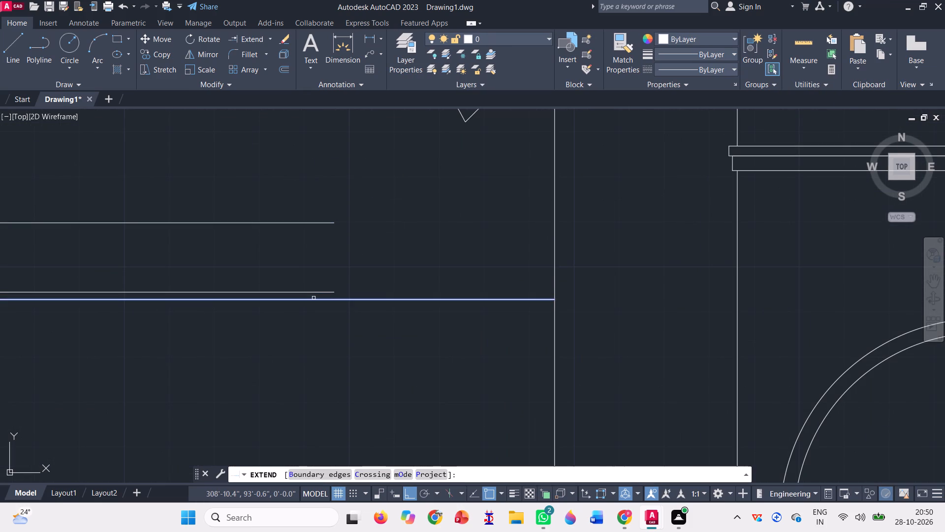
scroll(310, 297, up, 1)
click(332, 138)
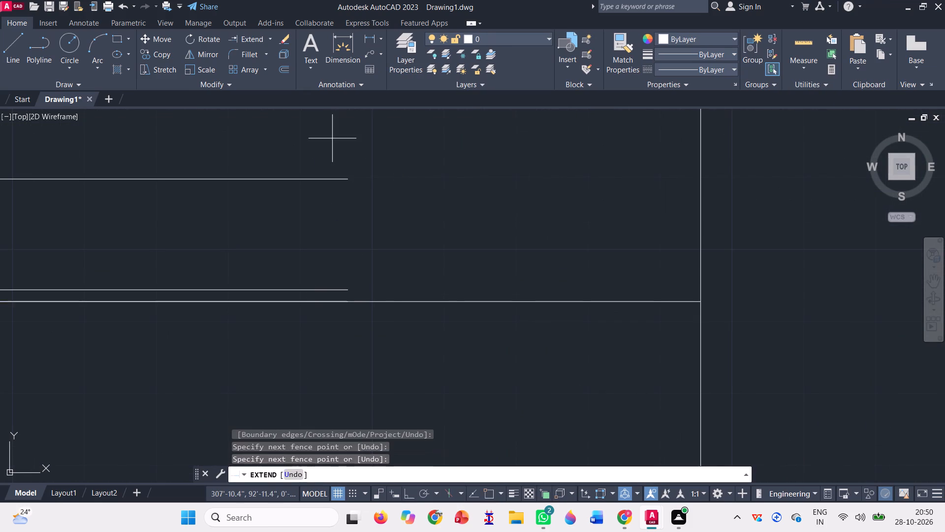
click(325, 299)
click(327, 302)
scroll(396, 298, down, 2)
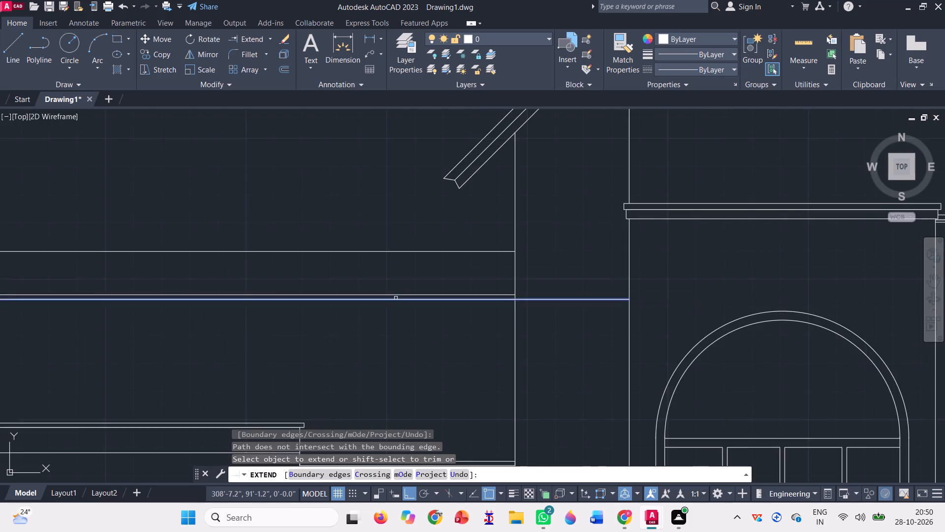
scroll(400, 290, down, 2)
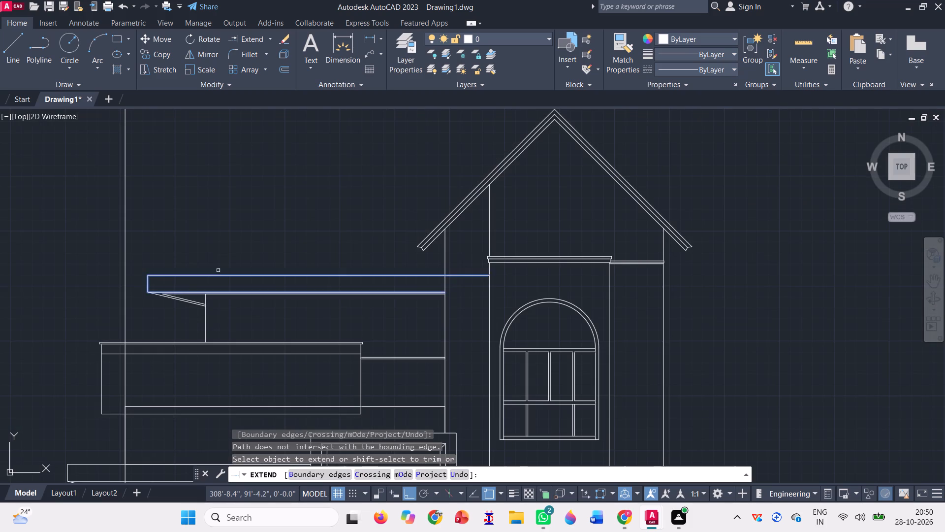
scroll(218, 288, down, 1)
scroll(208, 307, up, 2)
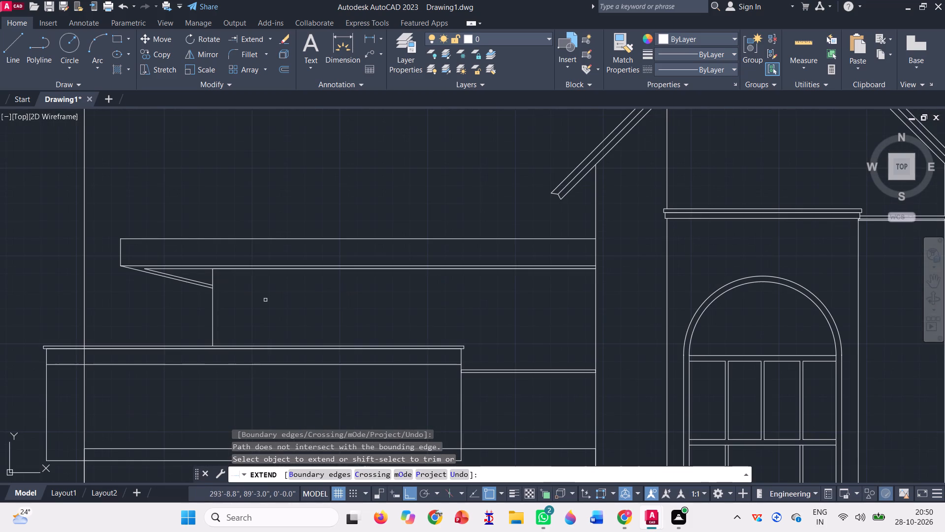
key(Escape)
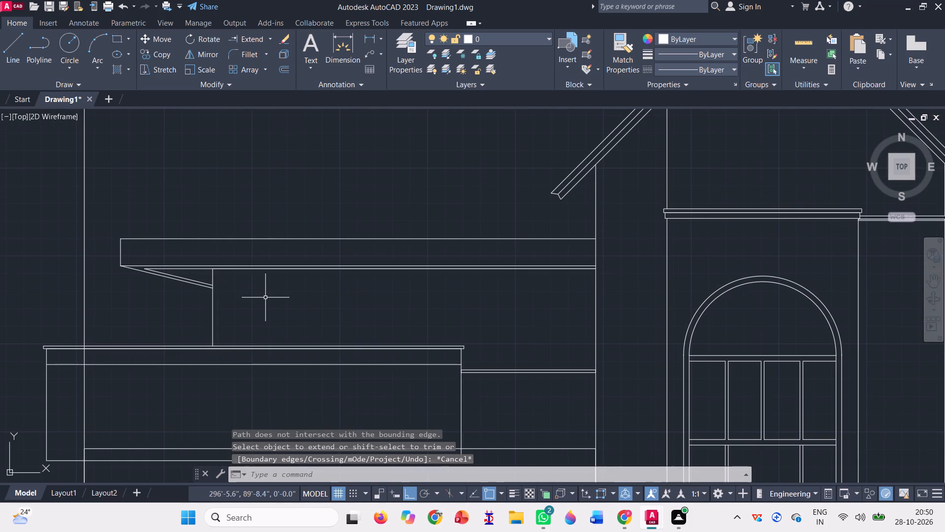
Draw a low rectangle on top of the upper canopy, starting at the tower wall and stopping short of the canopy's outer end.
scroll(242, 309, down, 1)
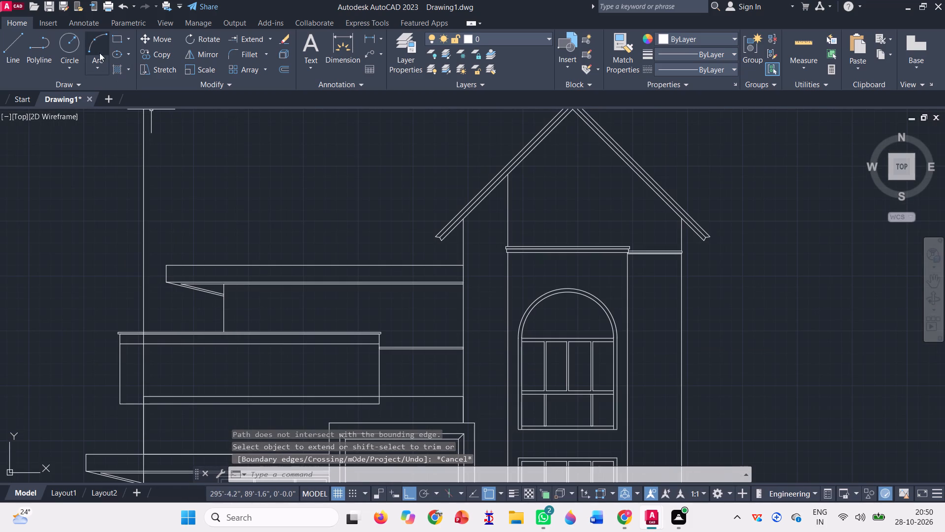
click(115, 35)
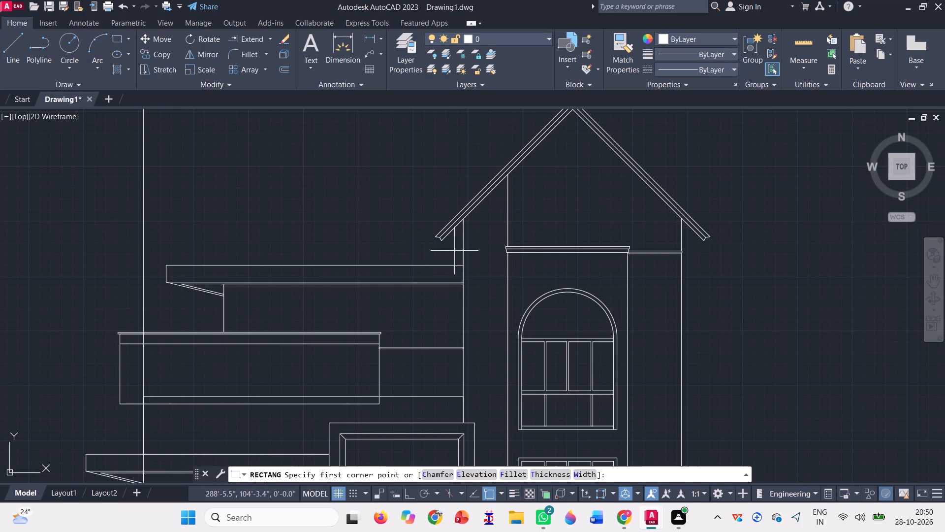
scroll(457, 251, up, 3)
click(479, 311)
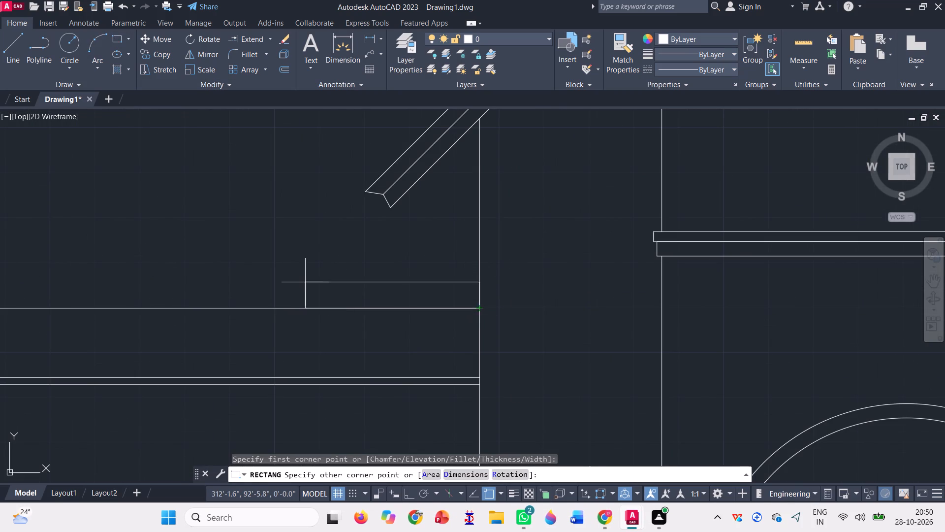
scroll(305, 282, down, 4)
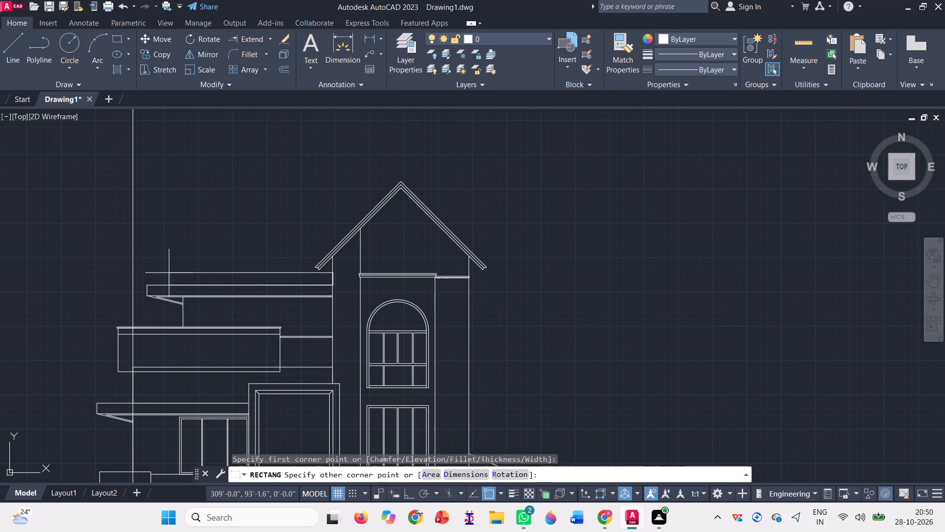
scroll(167, 258, up, 1)
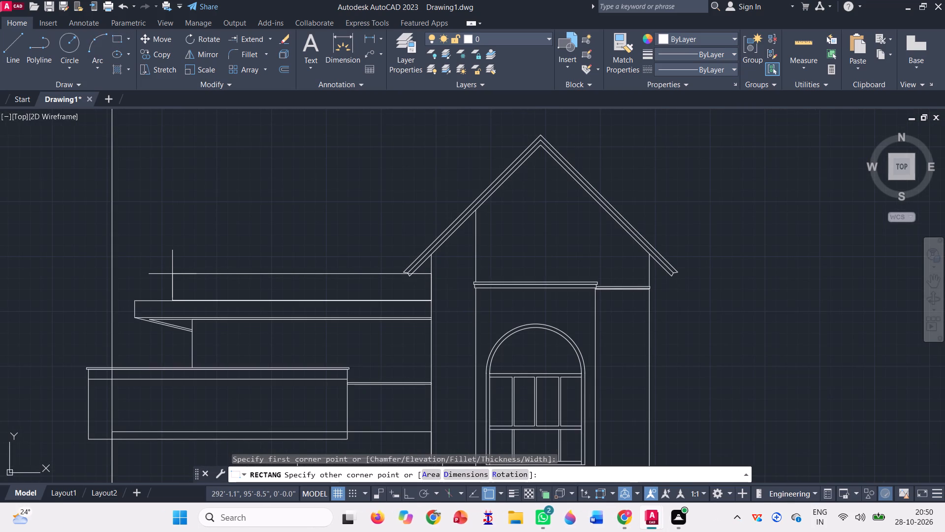
scroll(172, 274, up, 1)
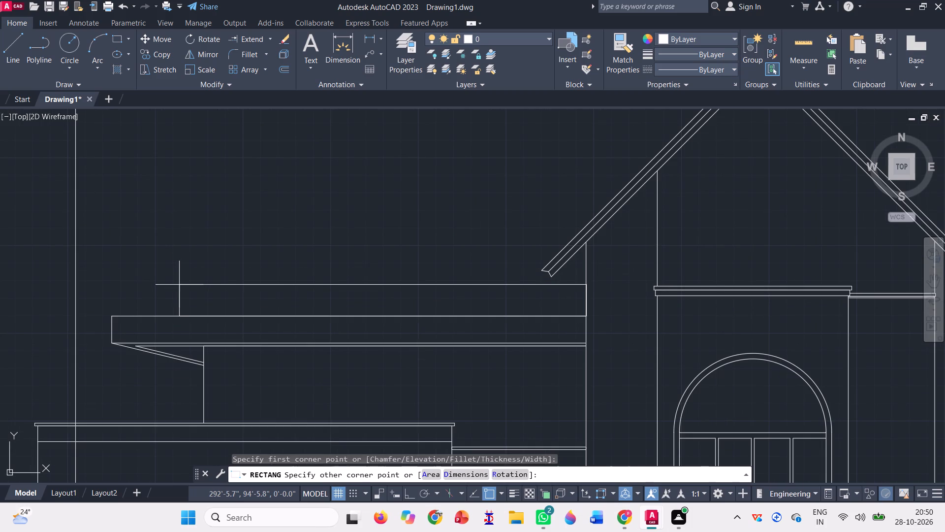
click(177, 285)
scroll(180, 271, down, 1)
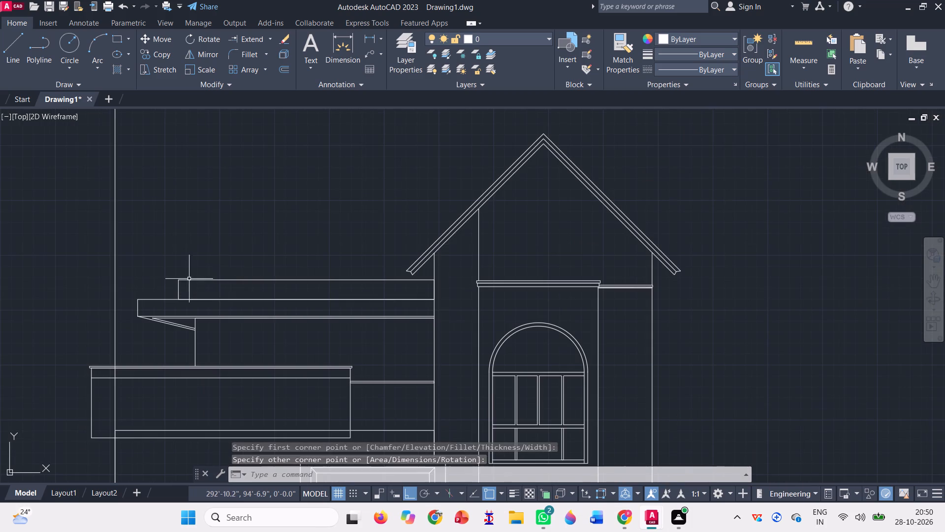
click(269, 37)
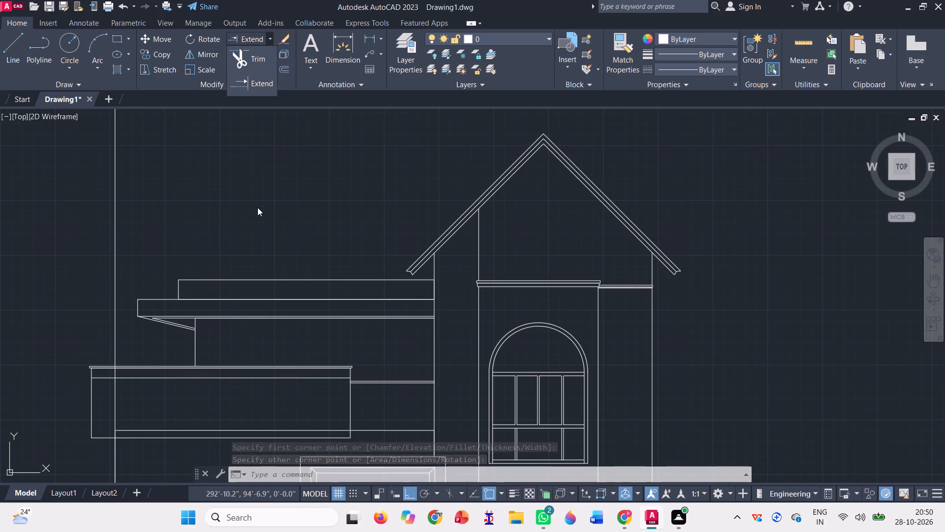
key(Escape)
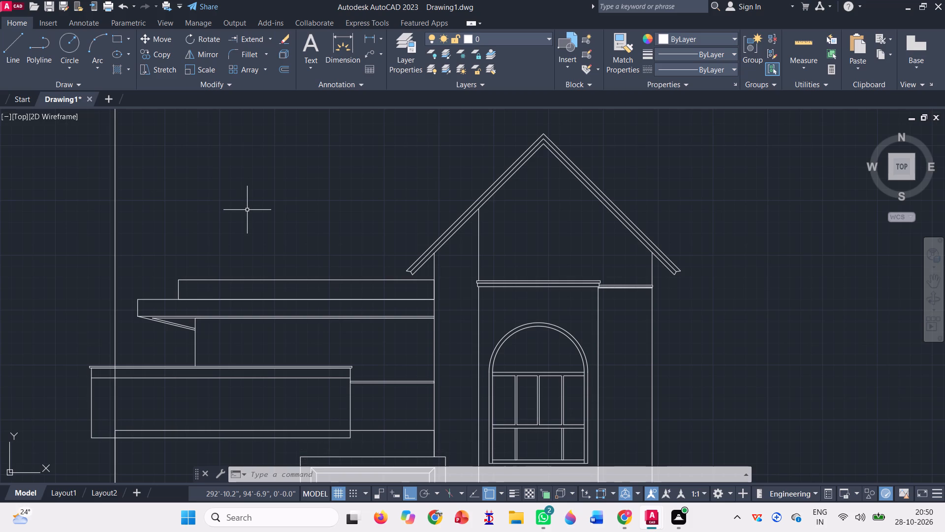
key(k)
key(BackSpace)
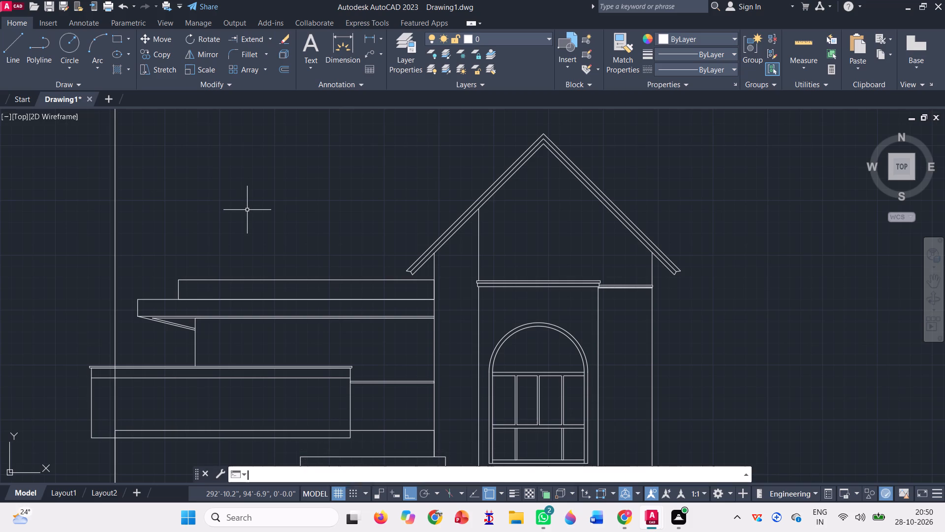
Draw a horizontal line about 20'-6" long from the gable eave's cut end outward above the new rectangle.
key(l)
key(Return)
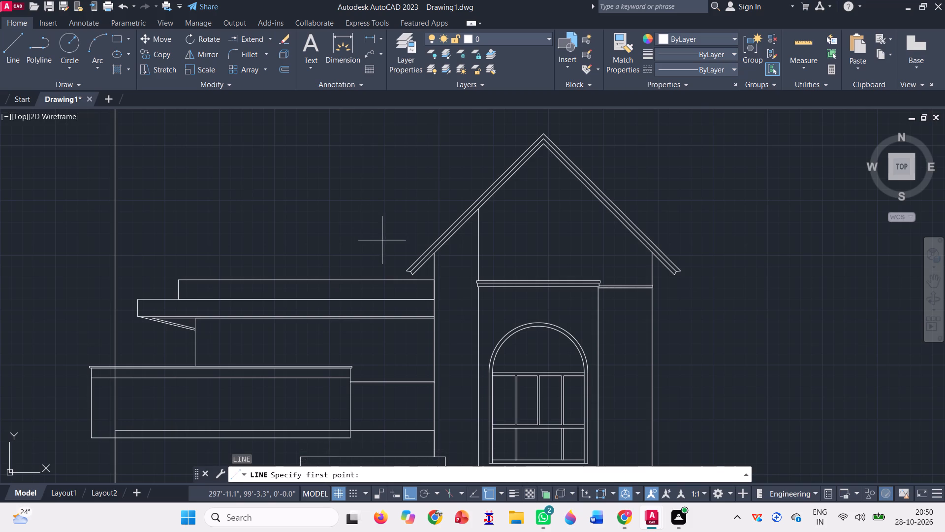
scroll(411, 275, up, 2)
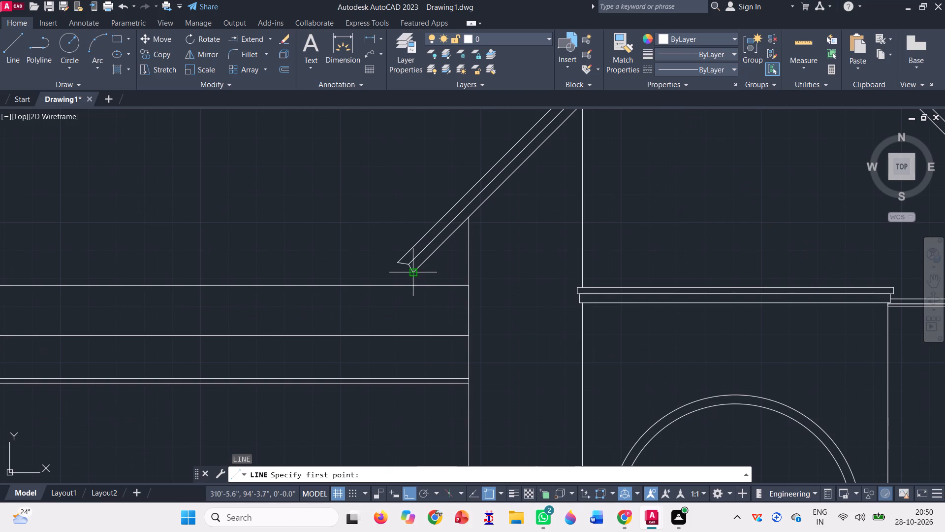
click(407, 272)
scroll(444, 283, down, 1)
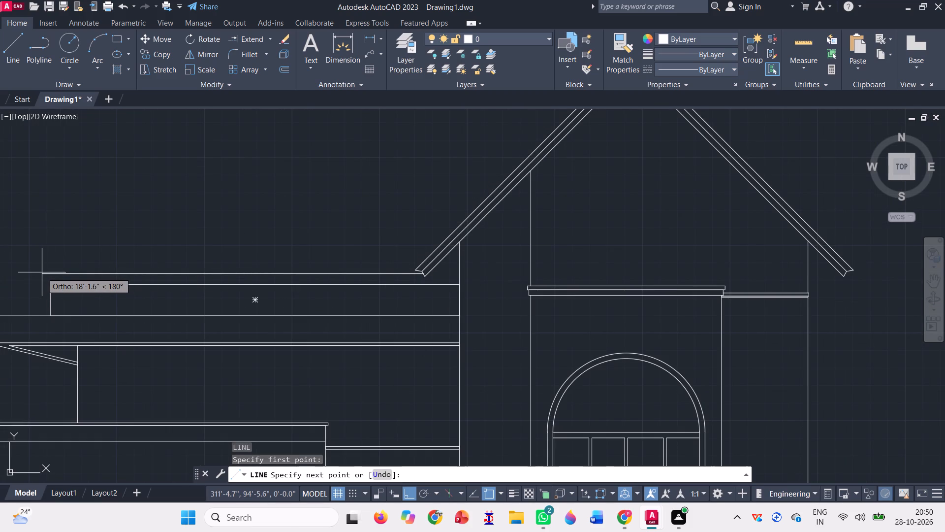
scroll(33, 275, down, 2)
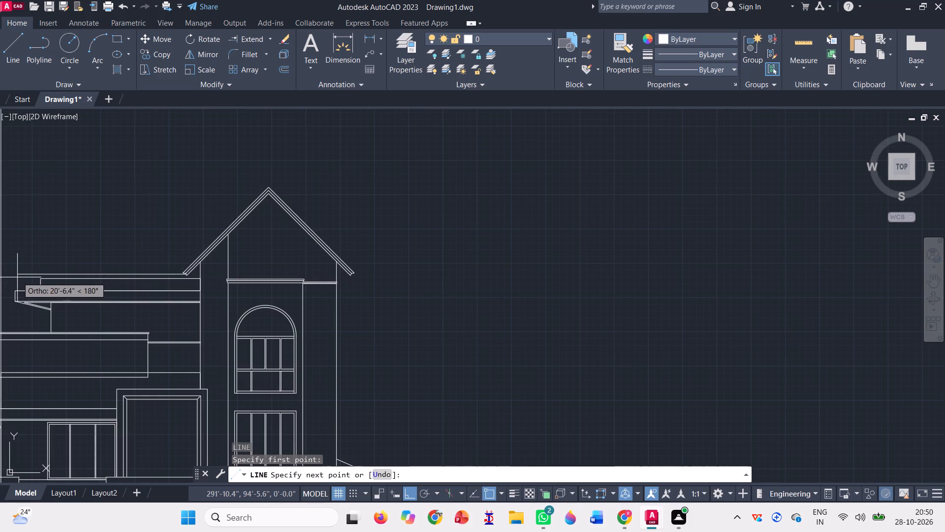
click(17, 274)
key(Escape)
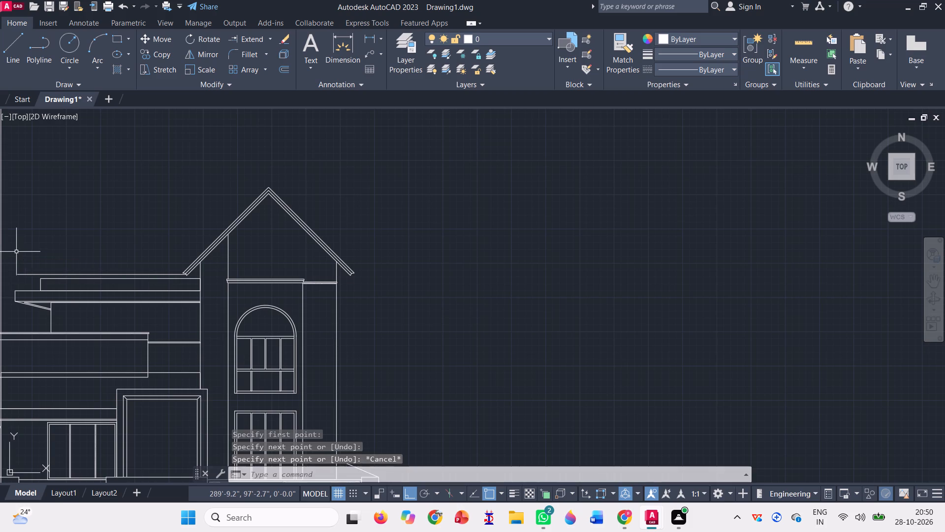
Draw a second horizontal line from the eave's upper corner outward, ending slightly beyond the first line's outer end.
scroll(14, 289, up, 1)
scroll(402, 231, down, 1)
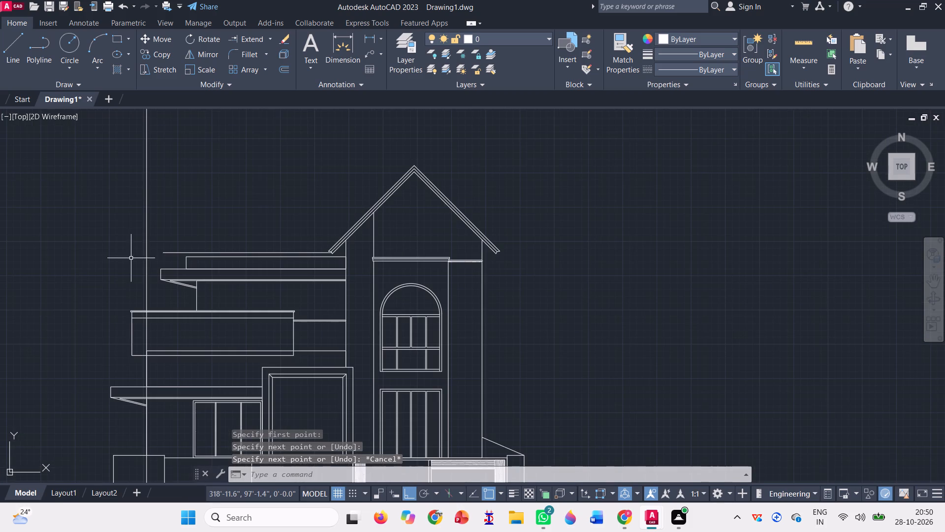
scroll(162, 251, up, 3)
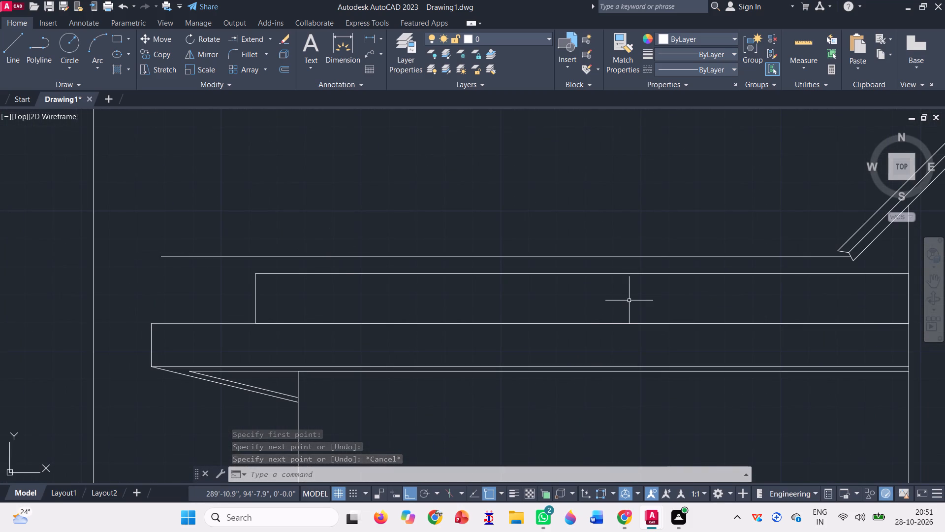
key(l)
key(Return)
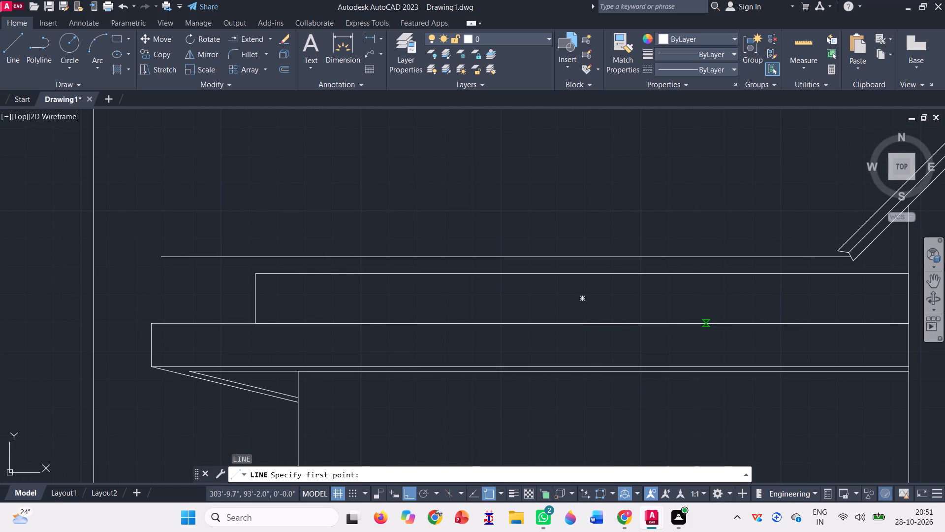
scroll(944, 262, up, 1)
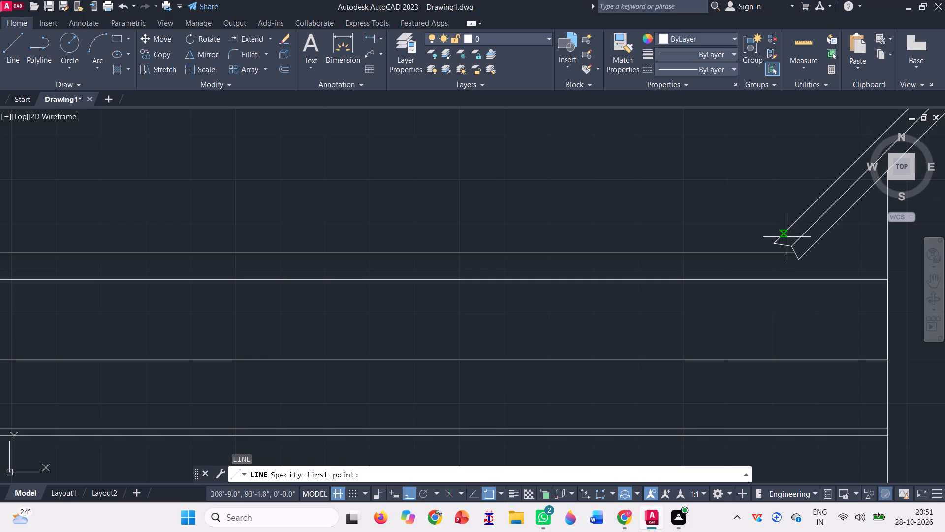
click(773, 240)
scroll(784, 242, down, 2)
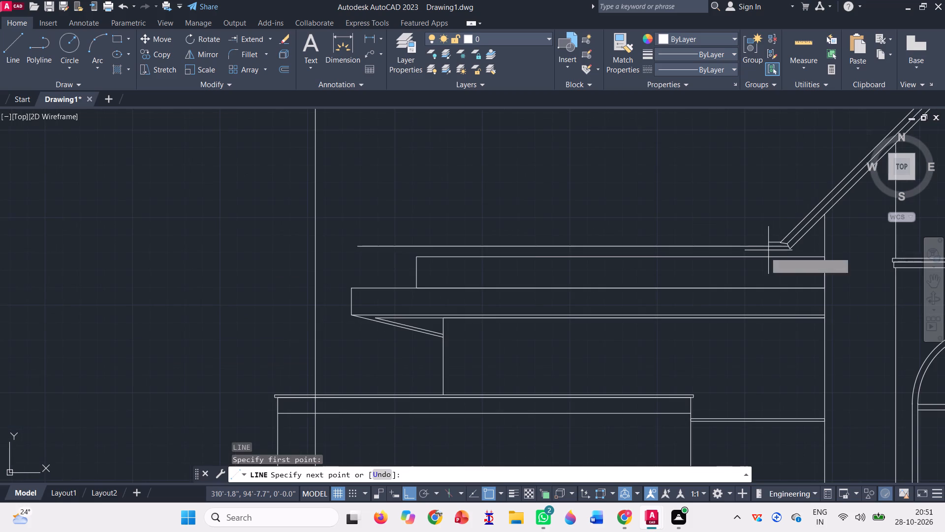
scroll(398, 237, up, 3)
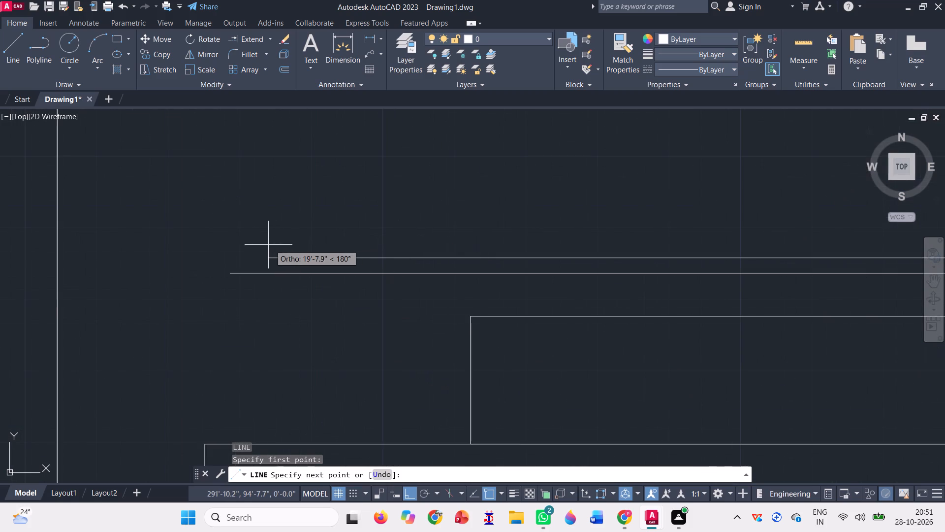
click(208, 254)
scroll(193, 252, down, 3)
key(Escape)
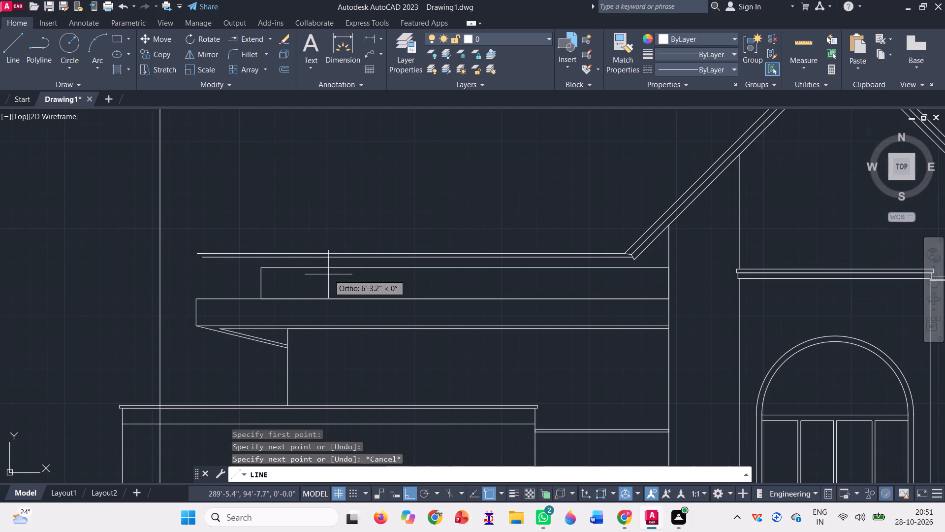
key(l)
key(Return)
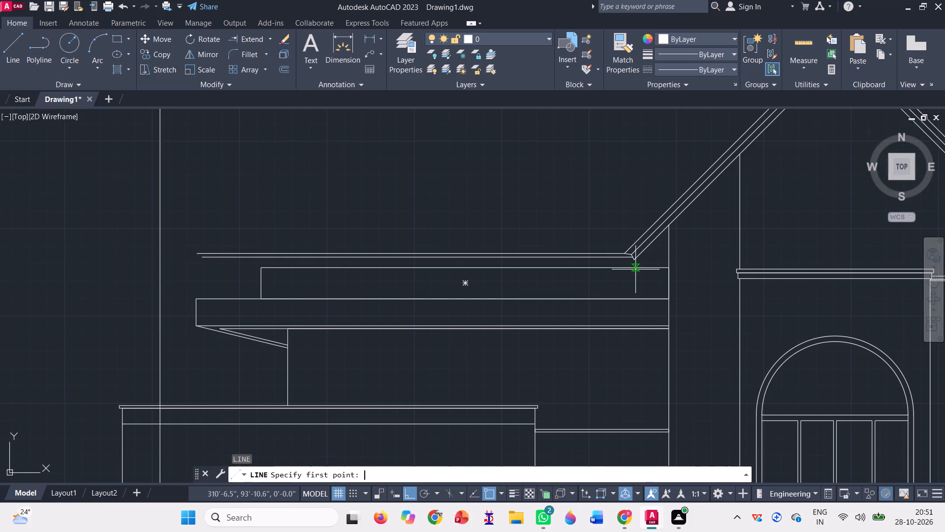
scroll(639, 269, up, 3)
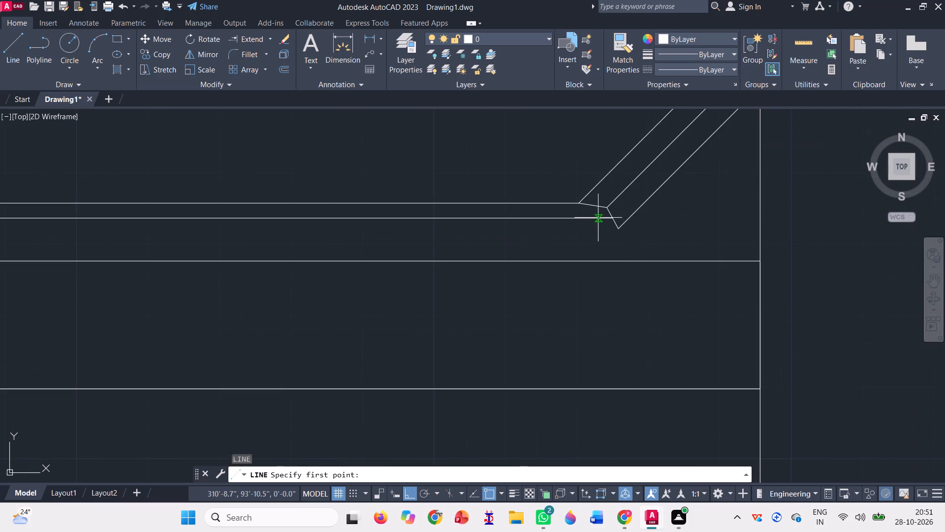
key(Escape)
Move the lower horizontal roof line down so its tower-side end meets the lowest corner of the gable eave.
click(536, 218)
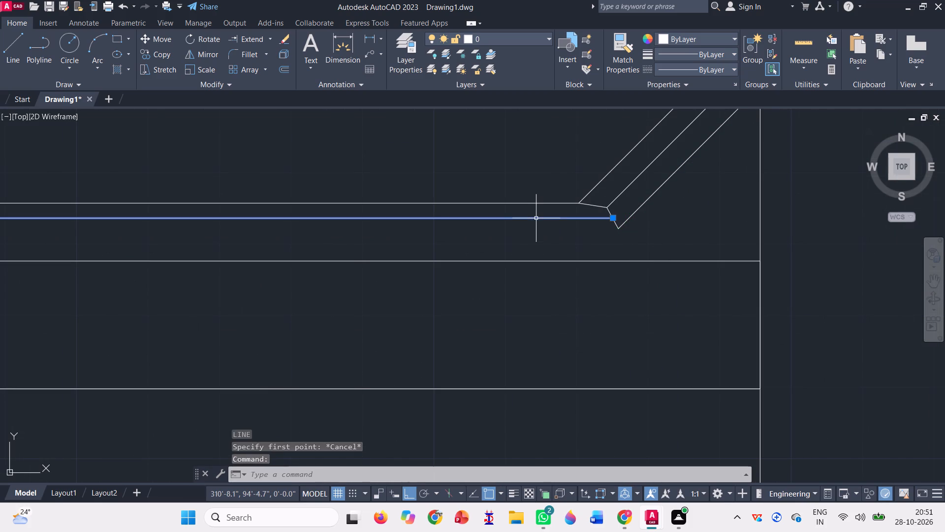
text(m)
key(space)
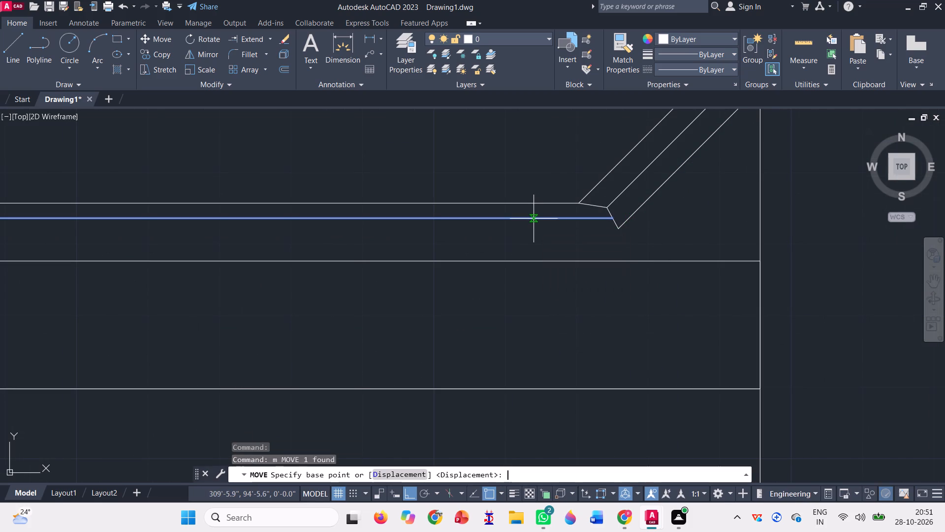
scroll(619, 217, up, 3)
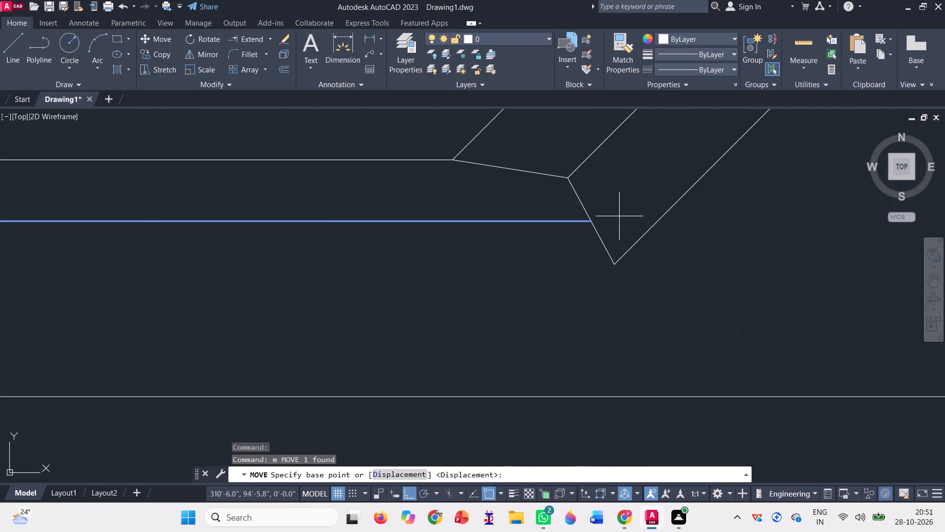
click(595, 222)
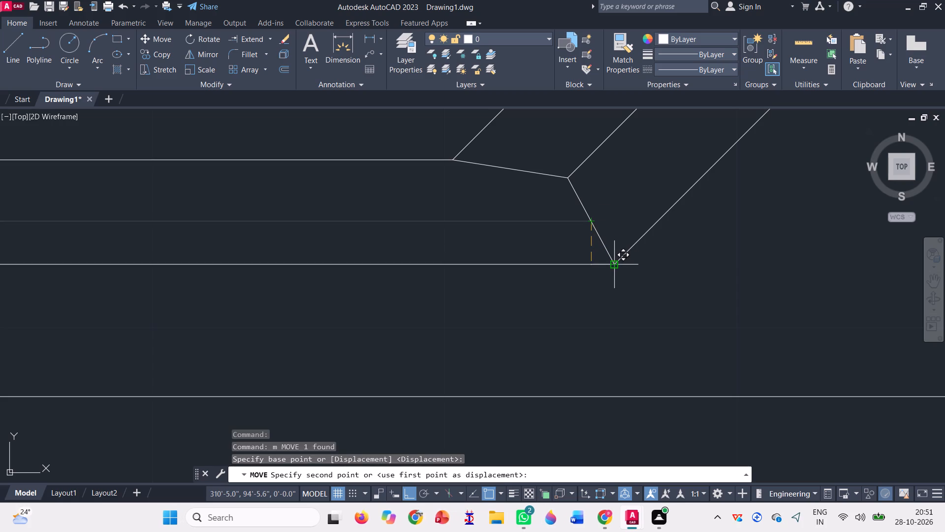
click(614, 262)
scroll(526, 279, down, 3)
Copy the lower roof line up to the middle corner of the gable eave's cut end.
click(525, 280)
click(513, 272)
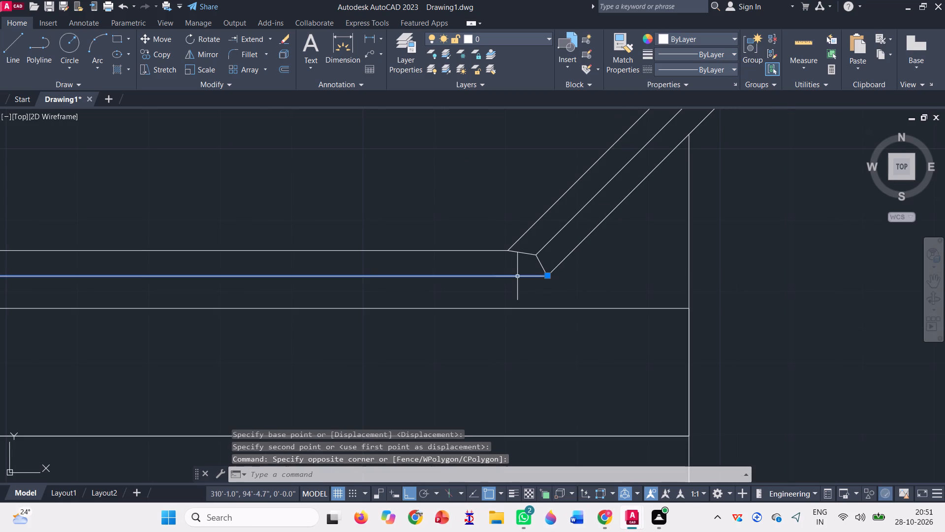
text(co)
key(space)
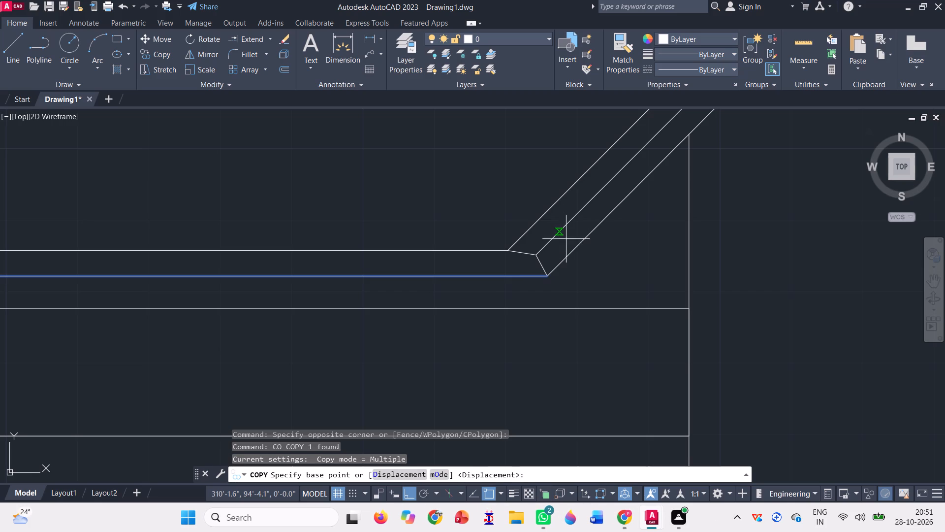
click(549, 275)
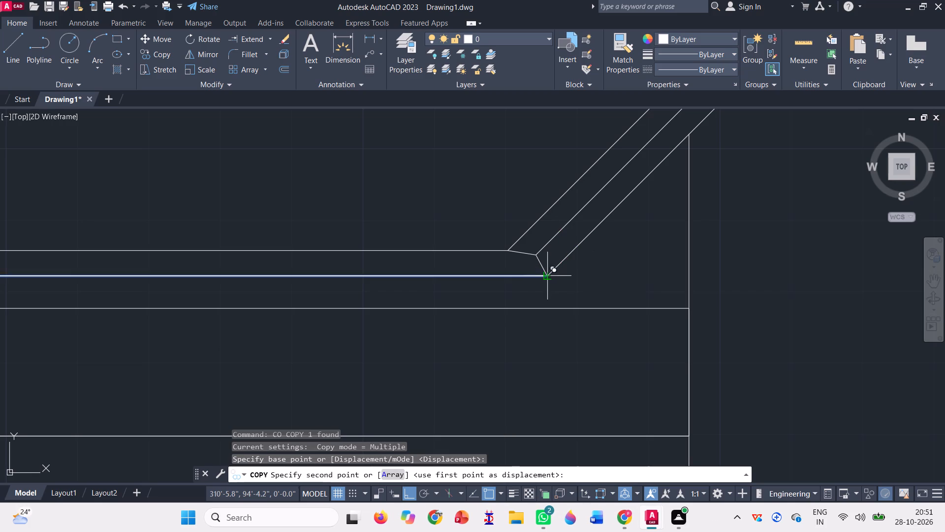
click(536, 251)
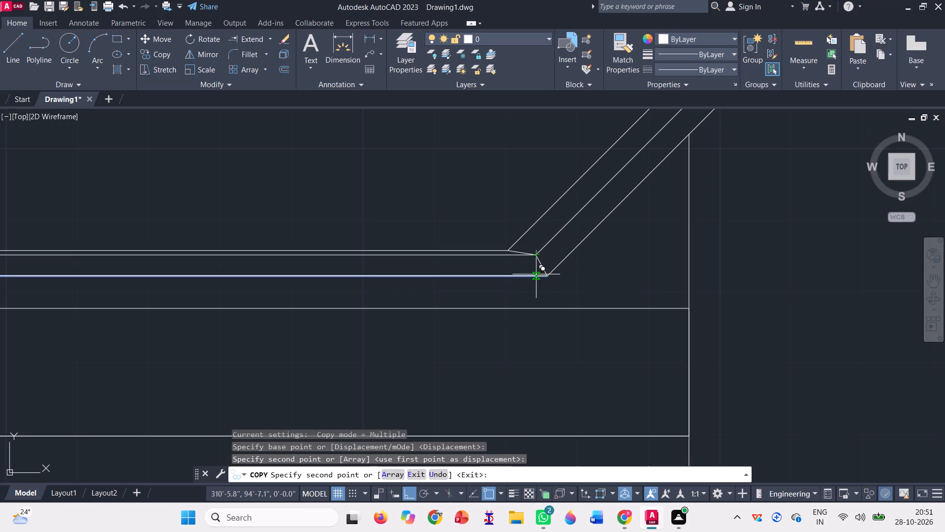
scroll(536, 274, down, 2)
scroll(573, 261, down, 2)
key(space)
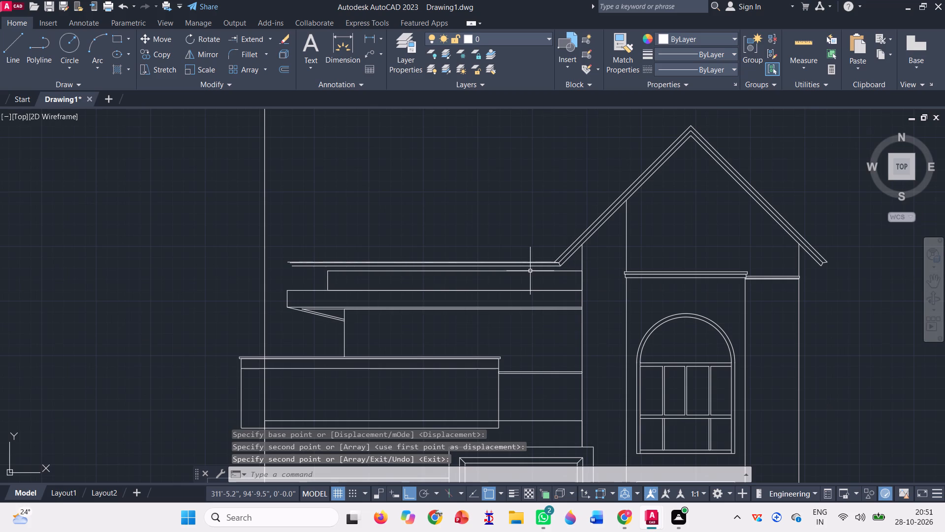
Draw the side roof's sloped edge from the lowest roof line's outer end up toward the tower at 60°, using 30° polar tracking increments.
scroll(389, 318, down, 1)
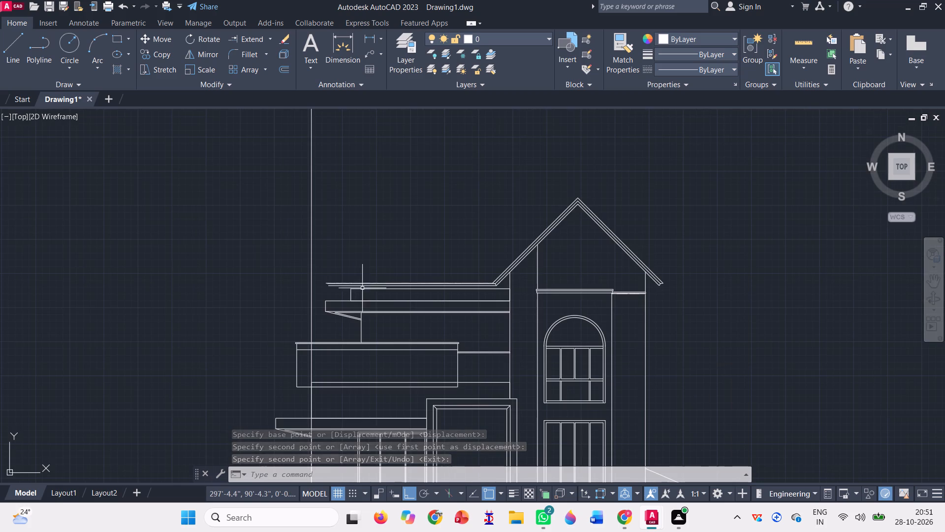
key(l)
key(Return)
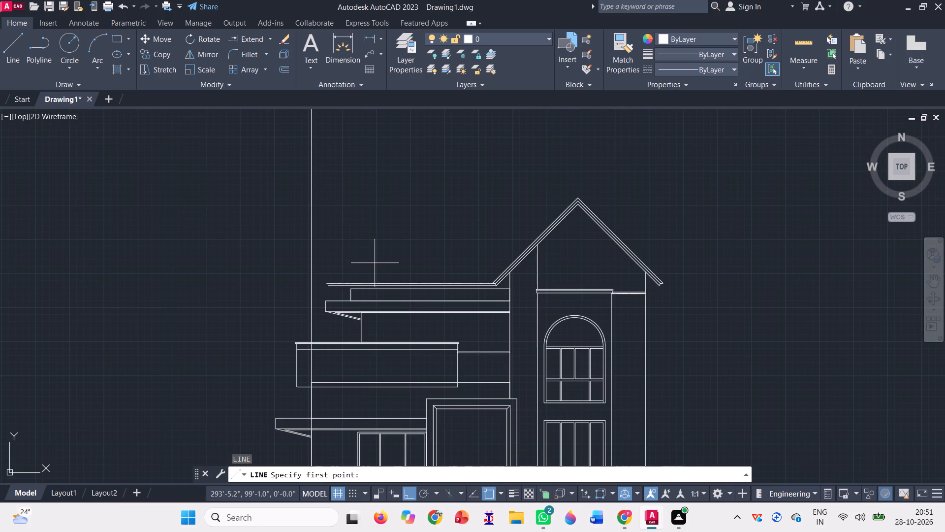
scroll(375, 263, up, 2)
scroll(255, 314, up, 3)
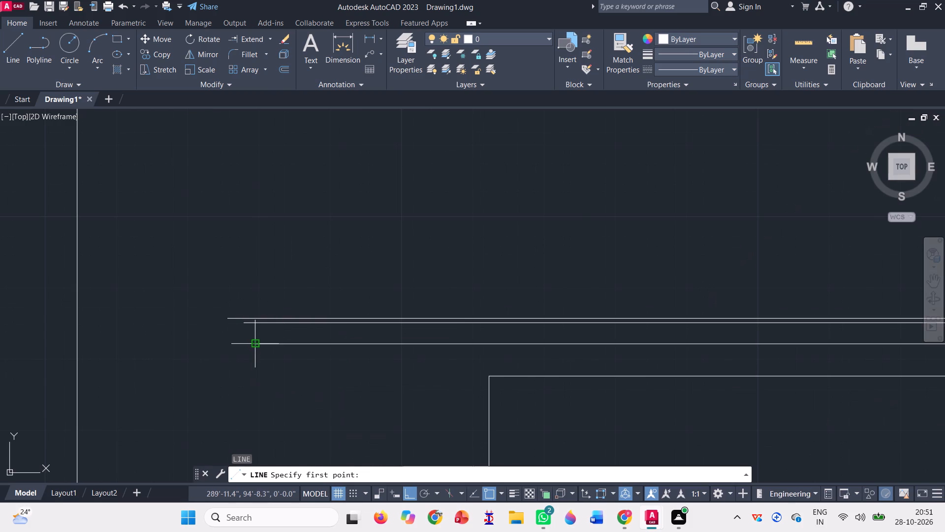
click(258, 342)
scroll(204, 367, down, 2)
scroll(217, 327, down, 2)
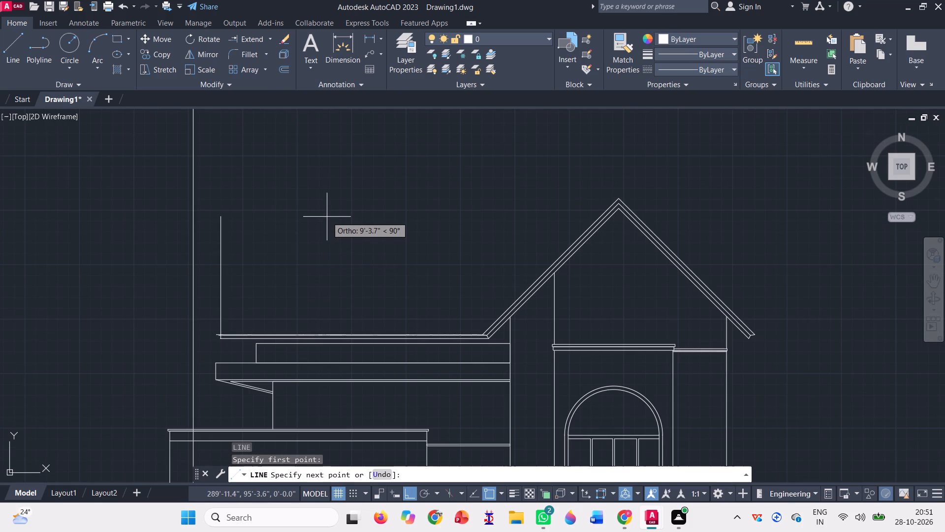
key(F8)
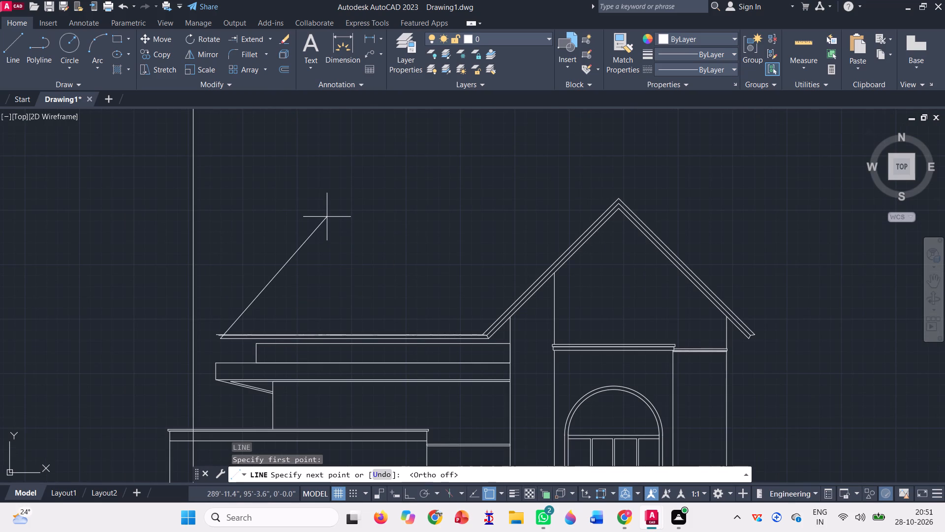
click(427, 496)
click(436, 494)
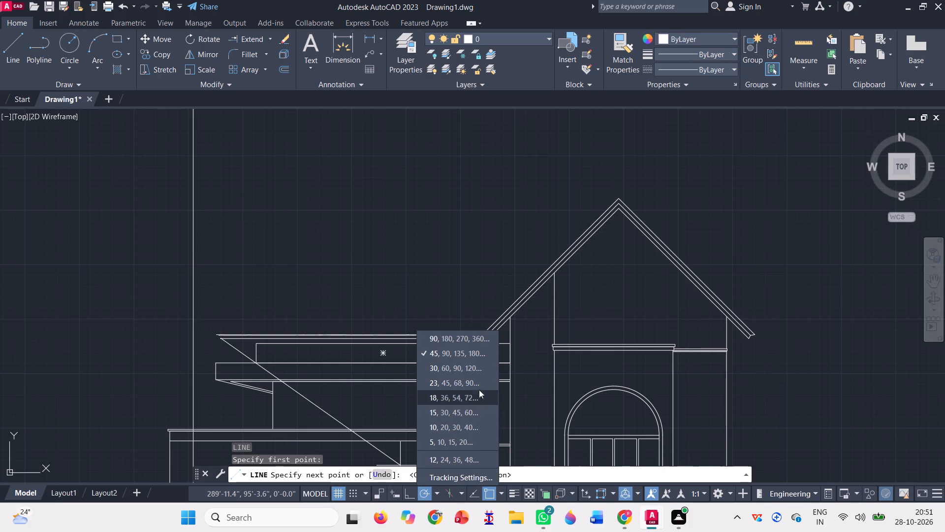
click(481, 371)
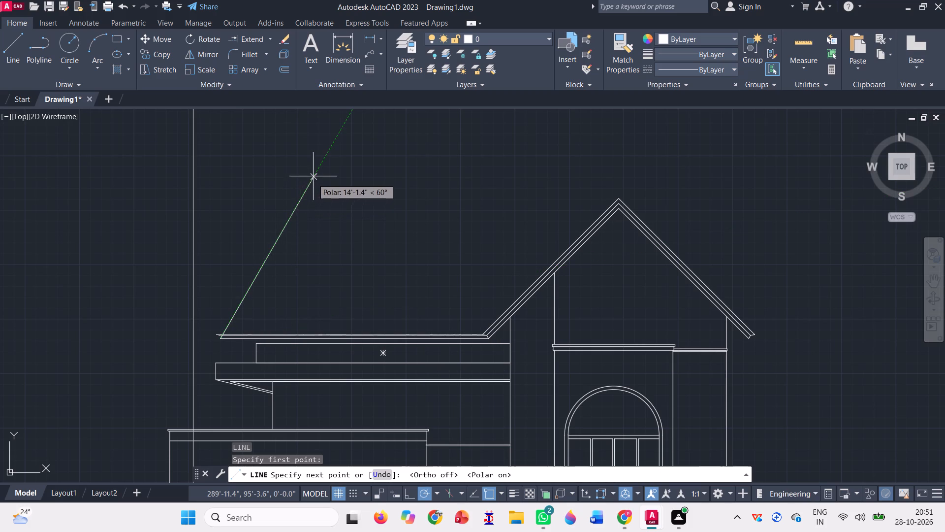
click(273, 250)
Continue the line horizontally from the slope's top as the roof ridge, ending just past the gable's outer sloped line.
scroll(543, 243, up, 2)
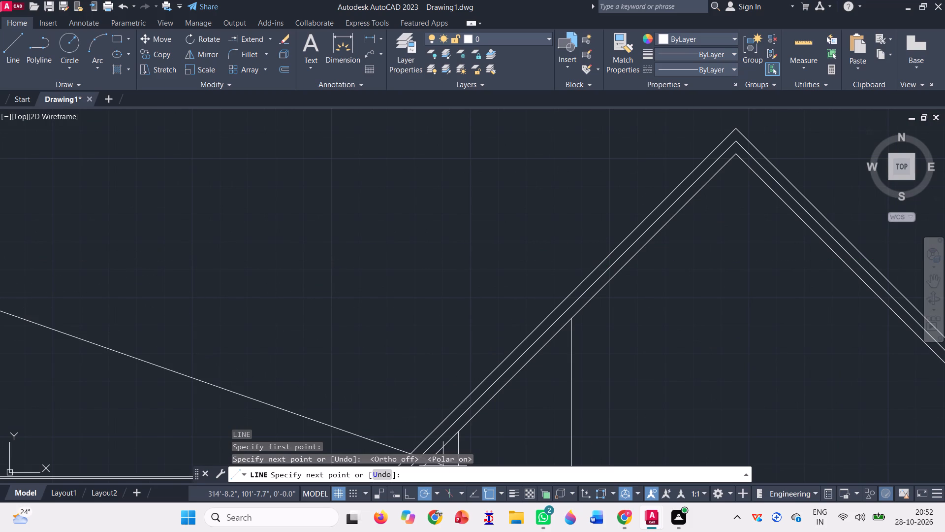
click(409, 491)
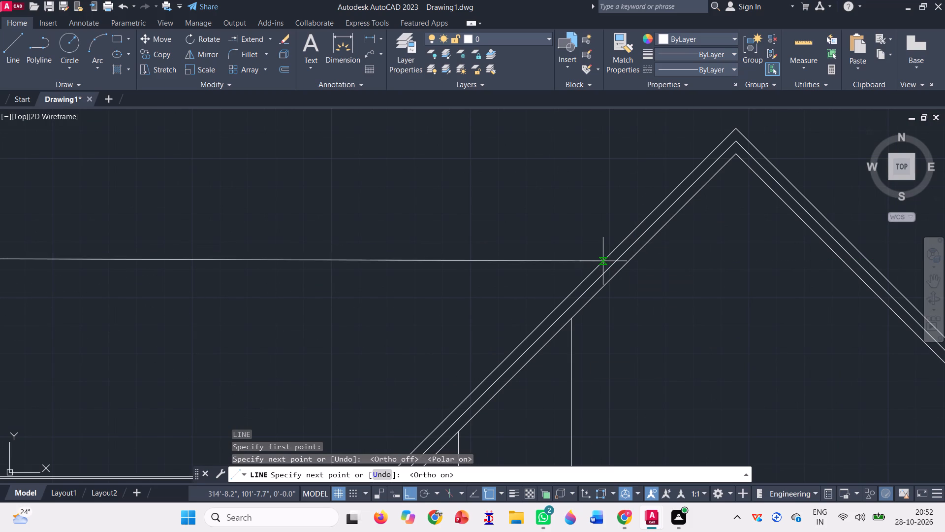
scroll(609, 259, up, 4)
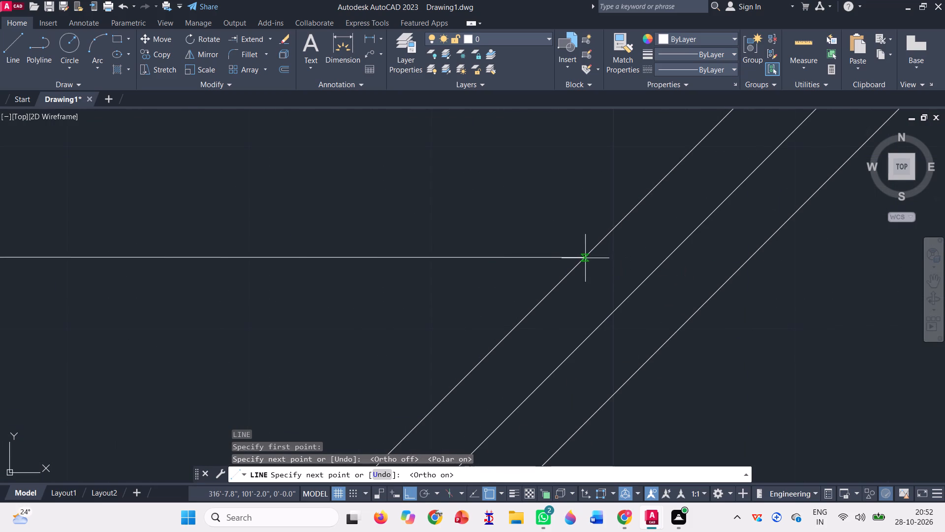
click(607, 256)
scroll(363, 258, down, 2)
key(space)
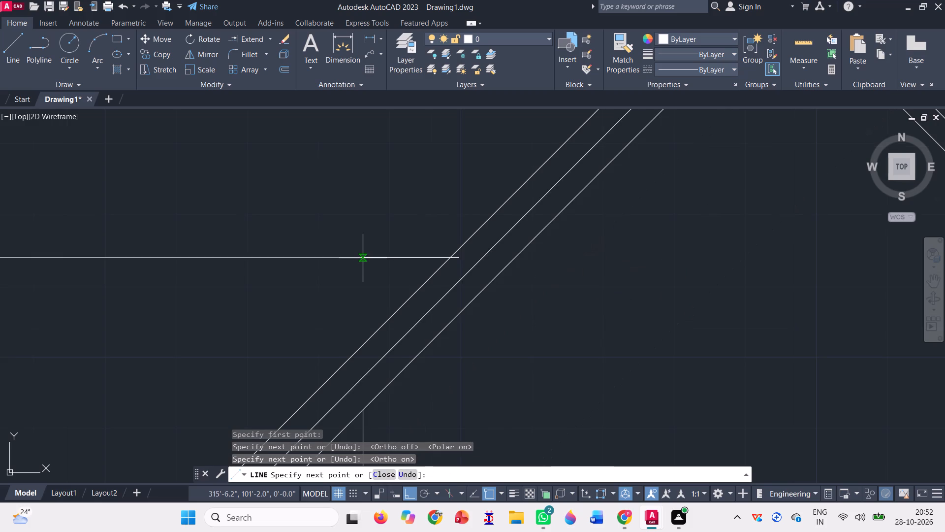
Trim the end of the ridge line that projects past the gable's outer sloped line.
click(268, 33)
click(272, 58)
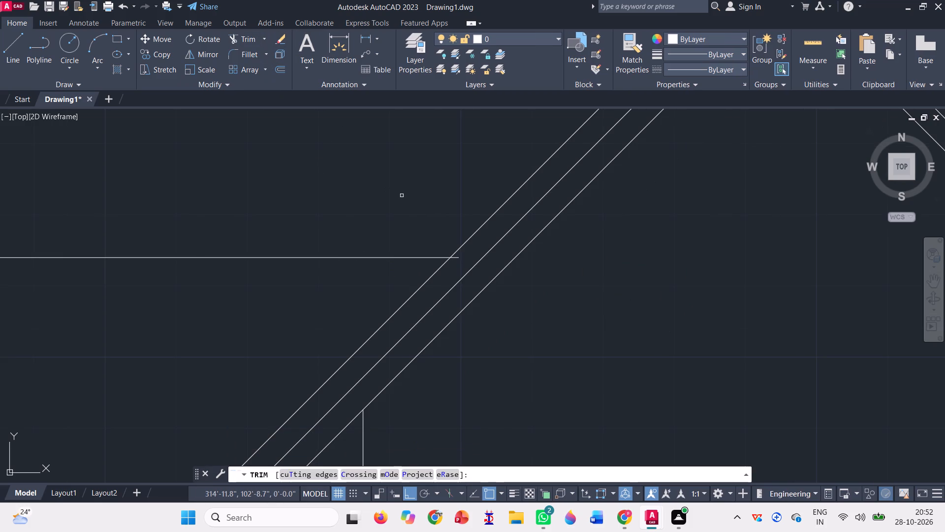
scroll(453, 248, up, 3)
click(463, 276)
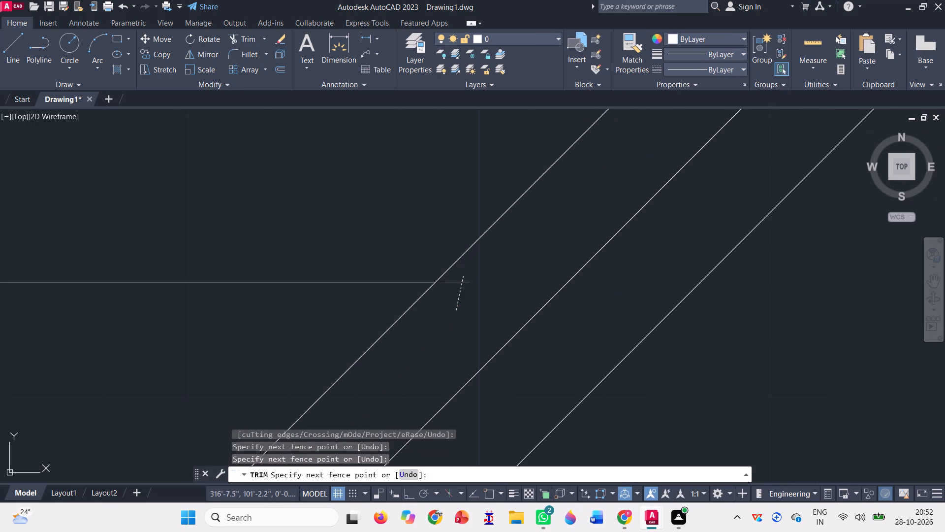
click(456, 311)
Trim the outer ends of the upper two eave lines that extend beyond the side roof's sloped edge.
scroll(457, 309, down, 5)
scroll(488, 282, down, 2)
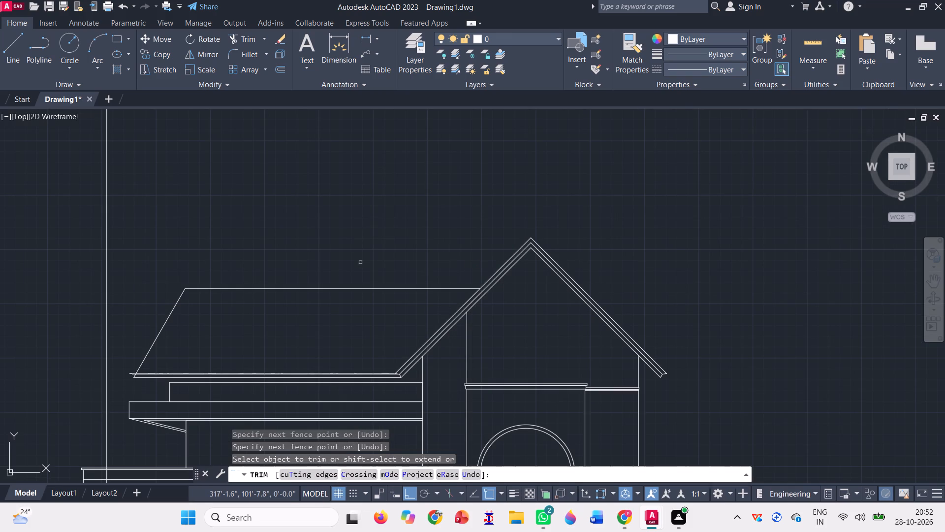
scroll(136, 384, up, 6)
click(125, 344)
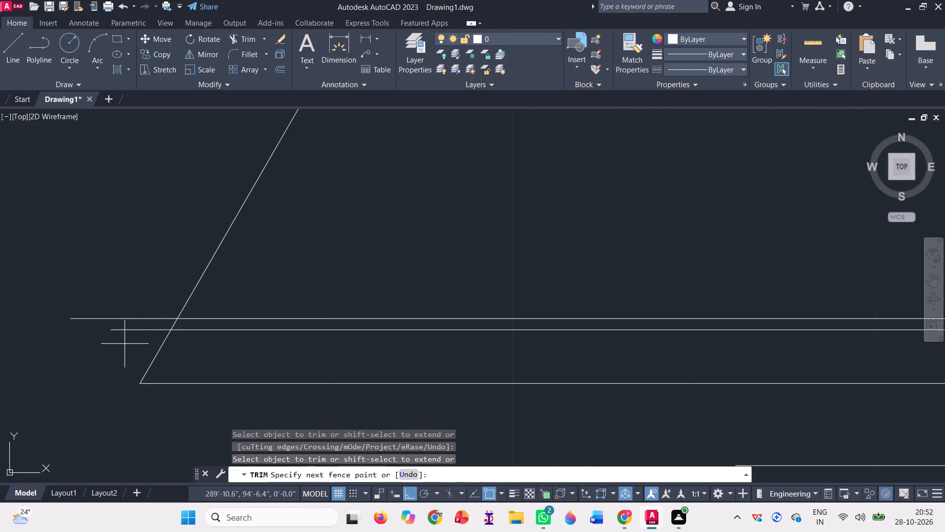
click(193, 272)
scroll(125, 341, down, 4)
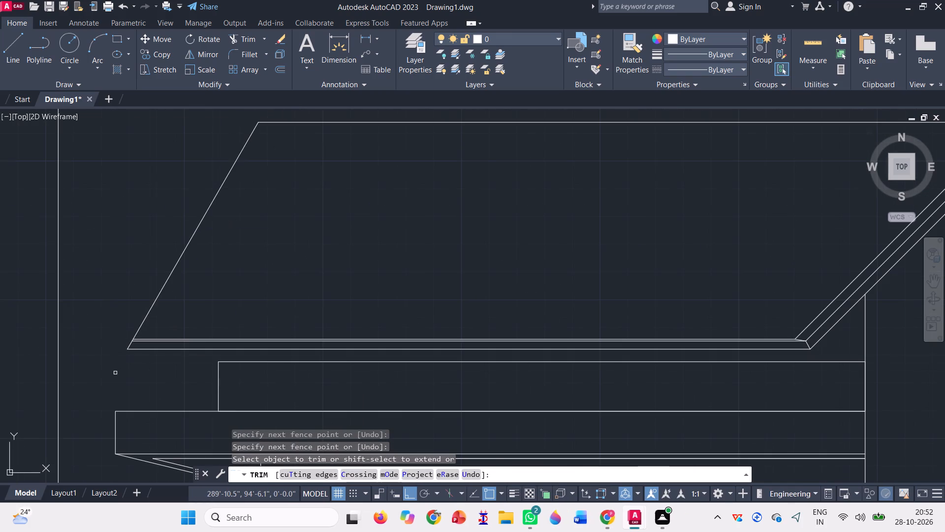
key(Escape)
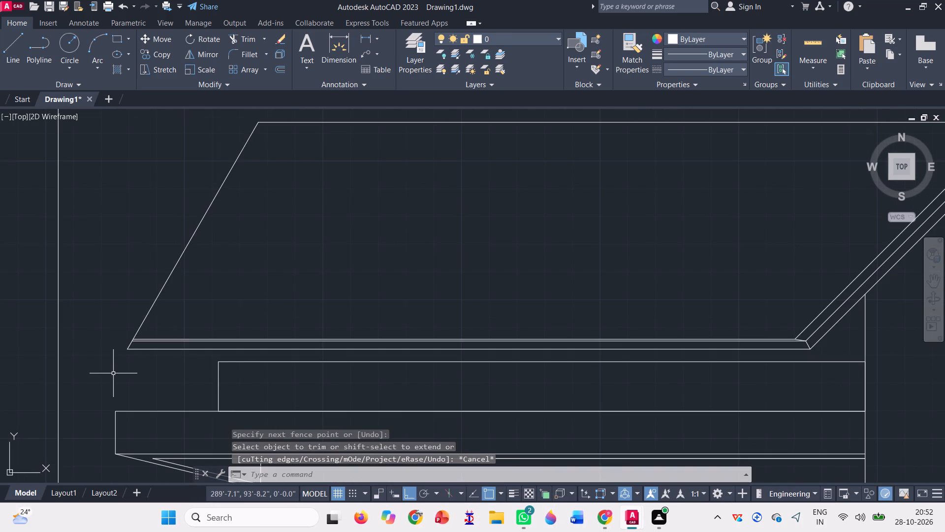
Draw a short vertical line from the middle eave line's outer end down to the lowest eave line.
scroll(129, 357, up, 2)
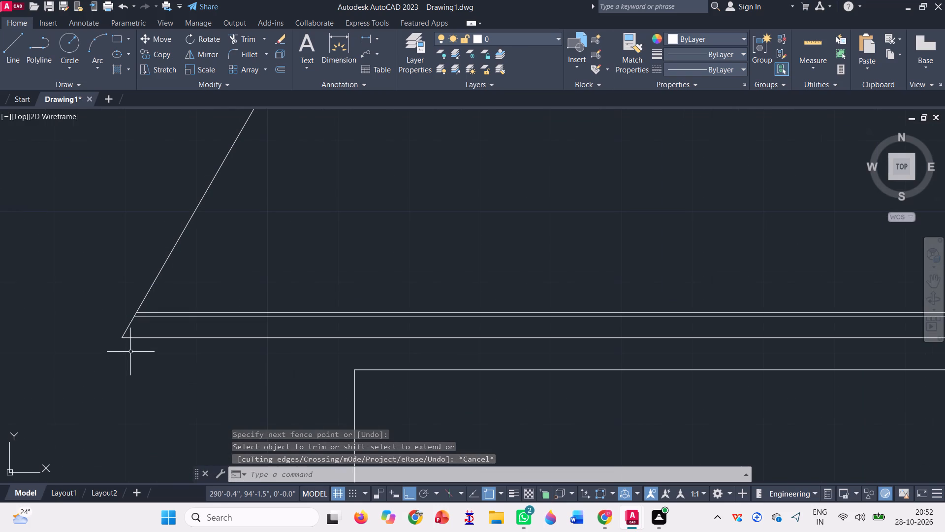
key(l)
key(Return)
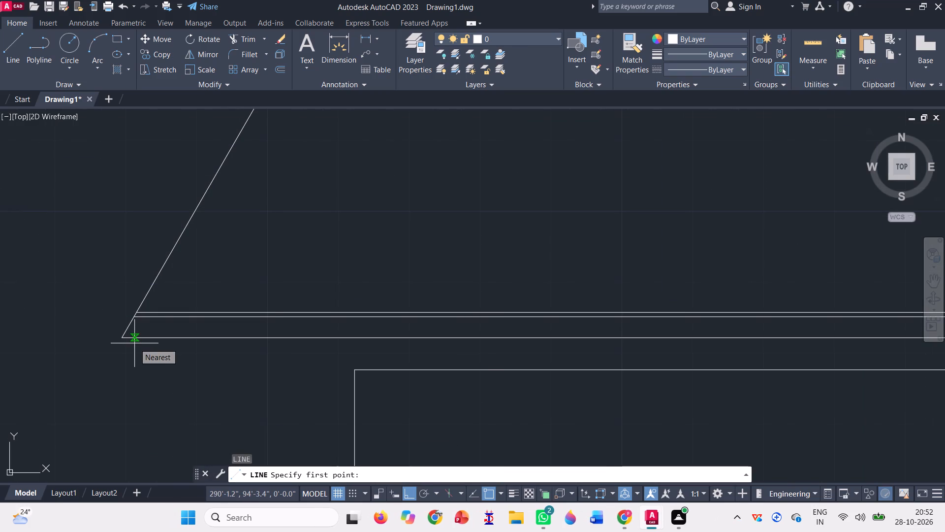
scroll(111, 309, up, 1)
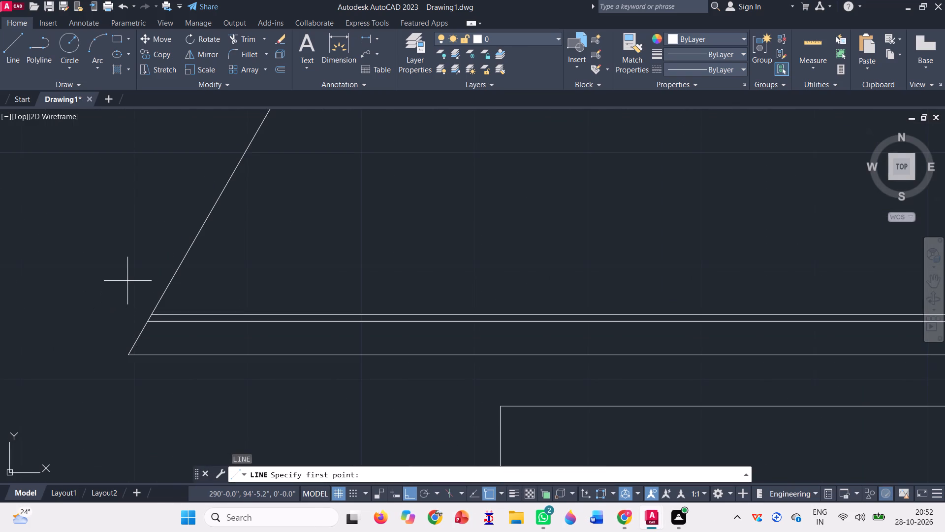
scroll(127, 279, up, 1)
click(157, 348)
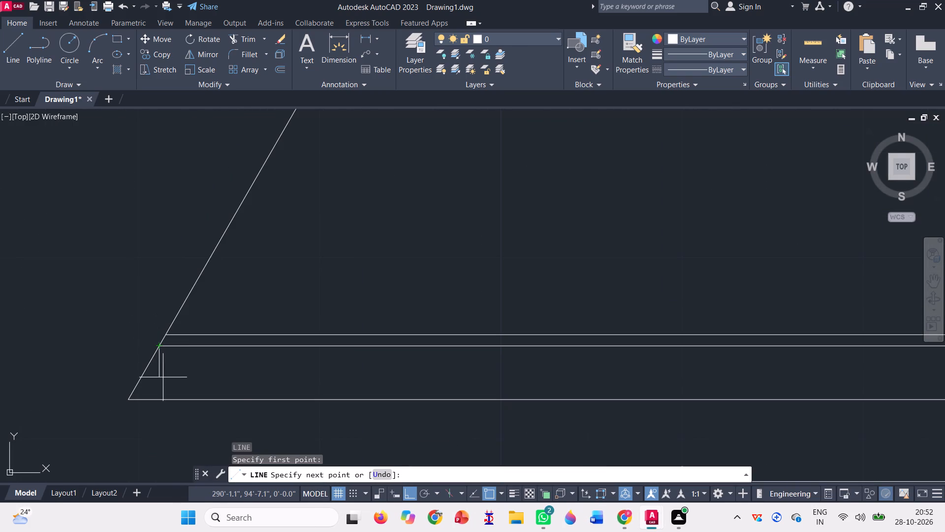
click(160, 397)
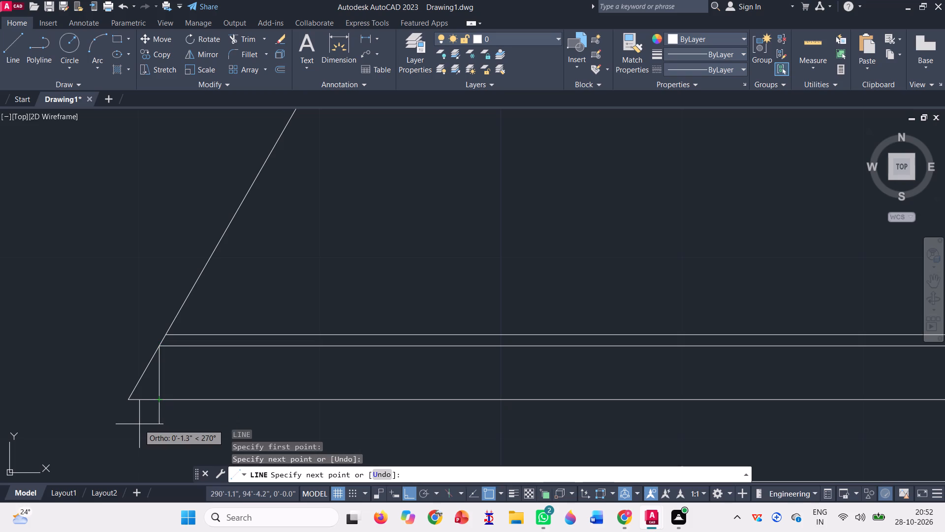
key(space)
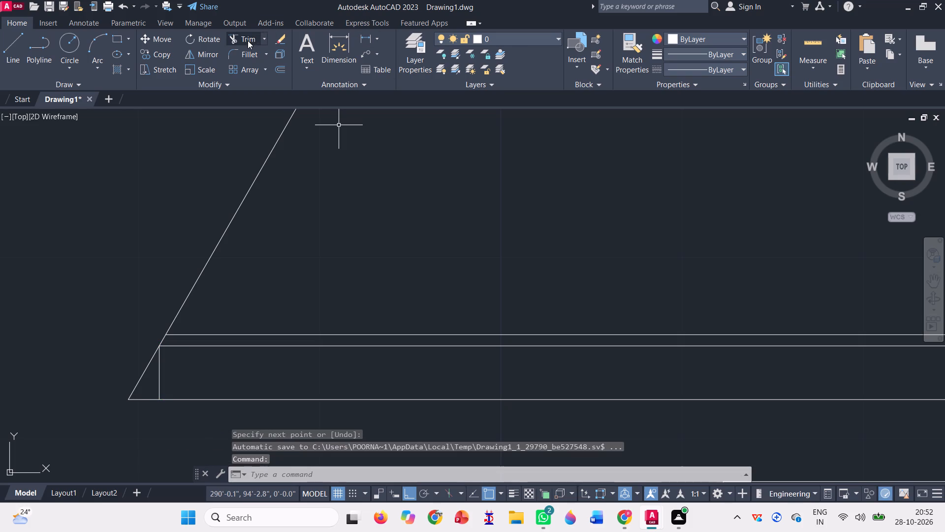
Trim the pointed eave corner outside the short vertical line, leaving a square fascia end.
click(248, 39)
click(146, 409)
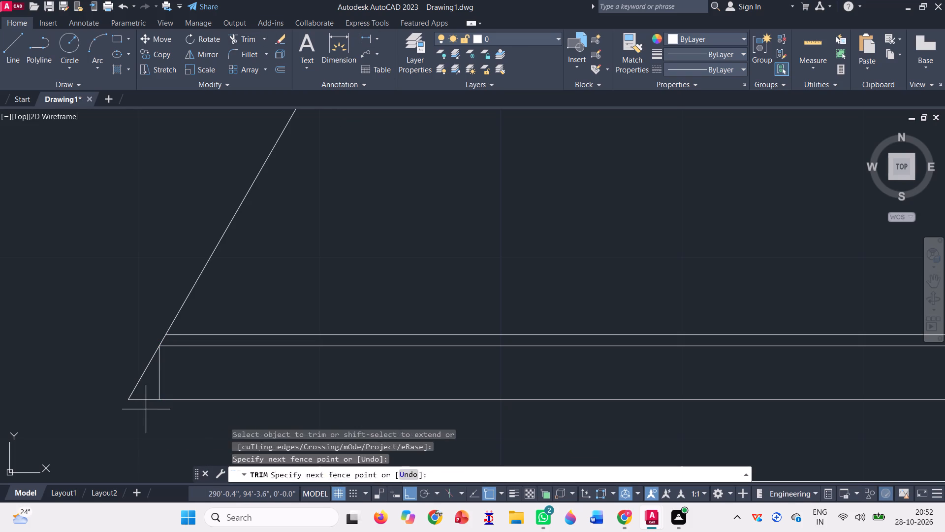
click(120, 317)
scroll(129, 357, down, 4)
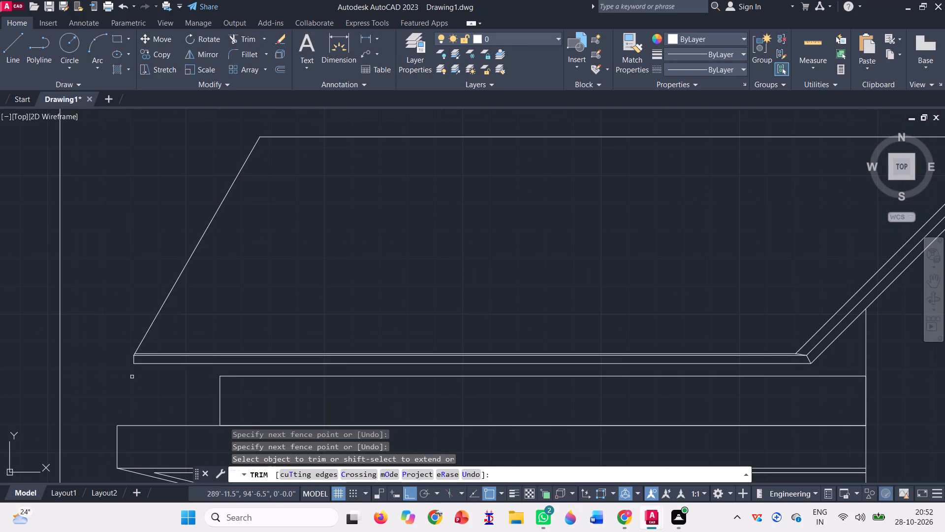
key(Escape)
Delete the long vertical construction line running through the side wing.
scroll(136, 385, down, 1)
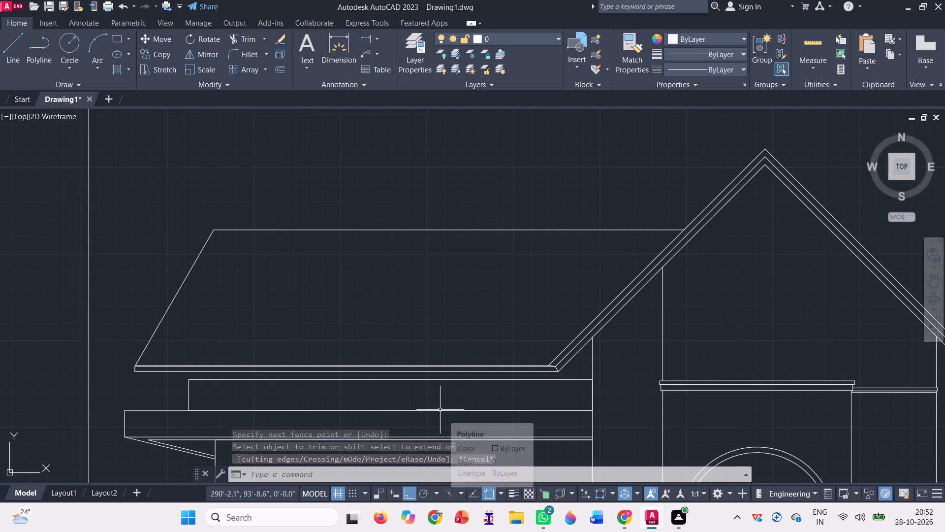
scroll(241, 299, down, 2)
scroll(288, 282, down, 2)
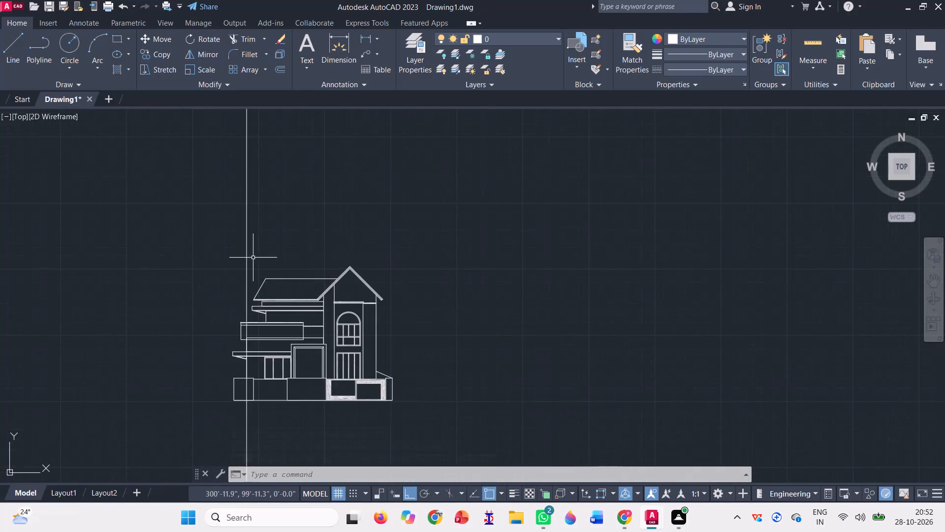
click(250, 245)
click(235, 239)
key(Delete)
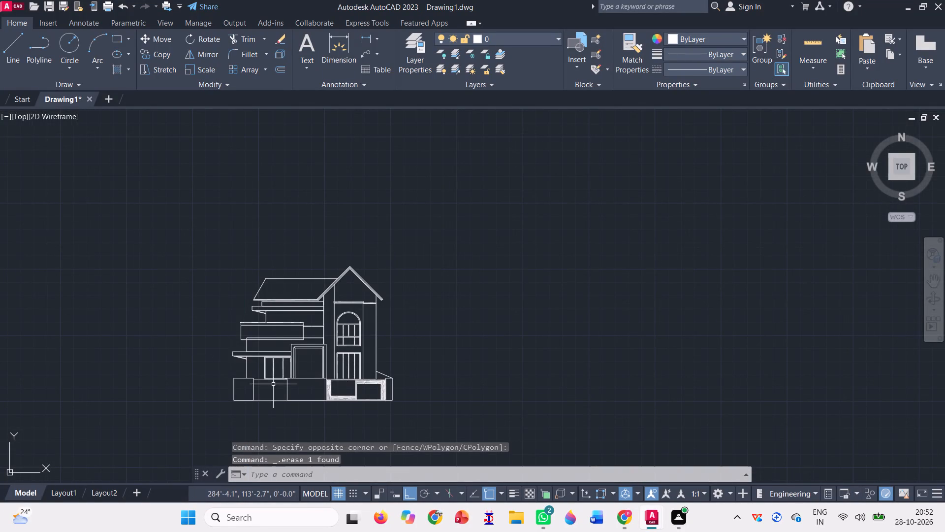
Copy the whole house elevation twice, placing the copies in a horizontal row beyond the tower side of the original.
click(415, 417)
click(143, 218)
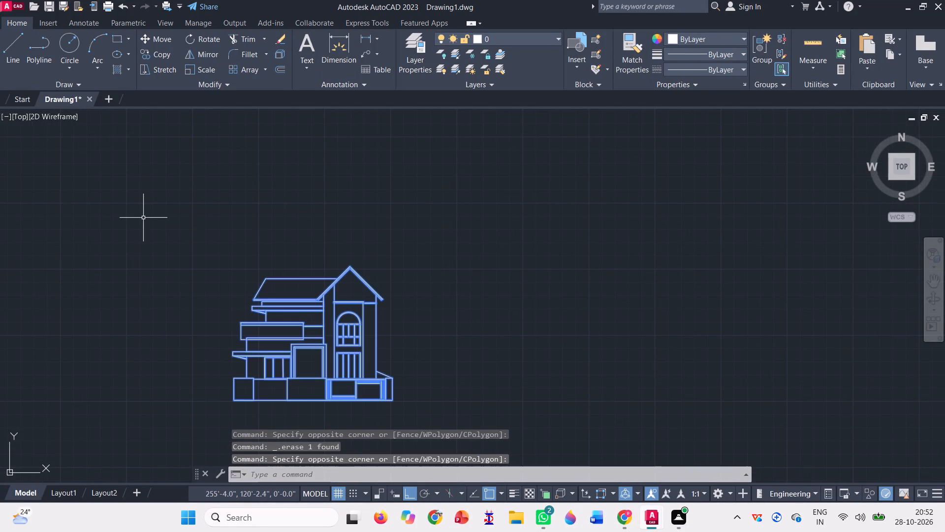
text(co)
key(space)
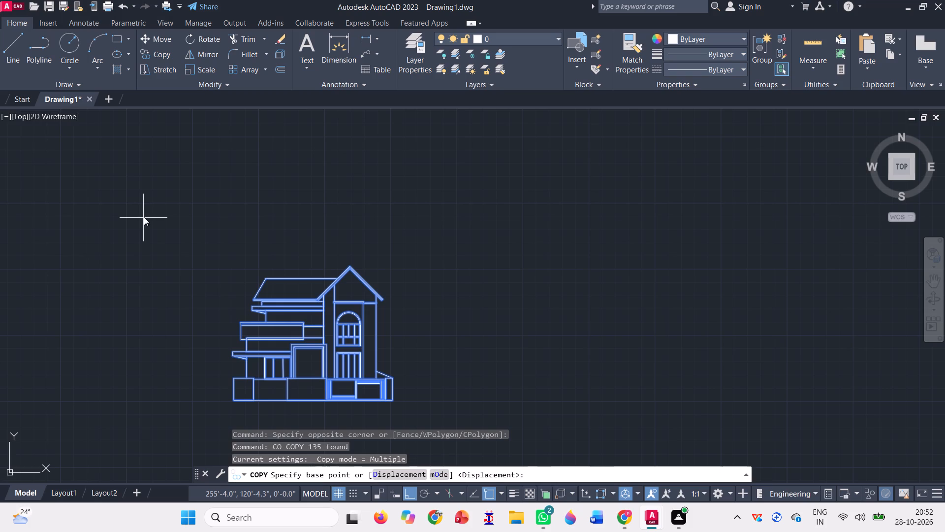
click(396, 401)
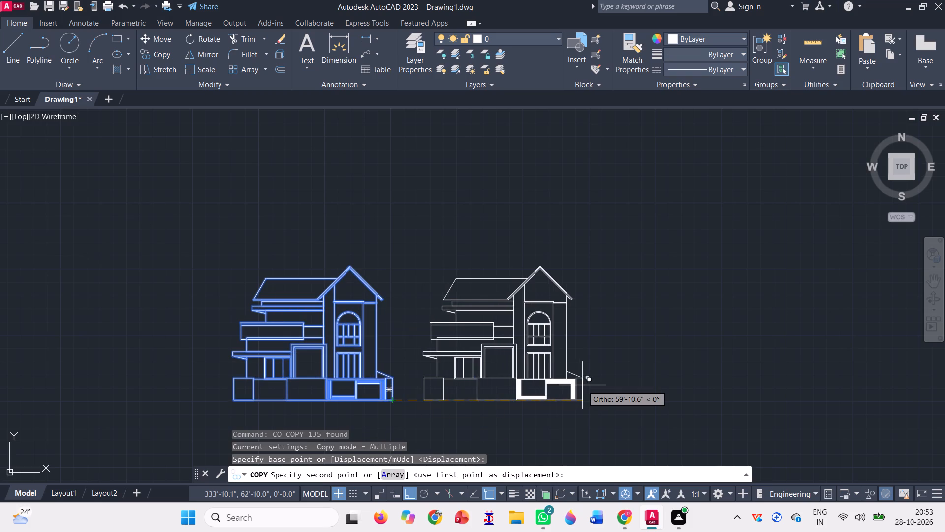
click(598, 384)
scroll(269, 377, down, 1)
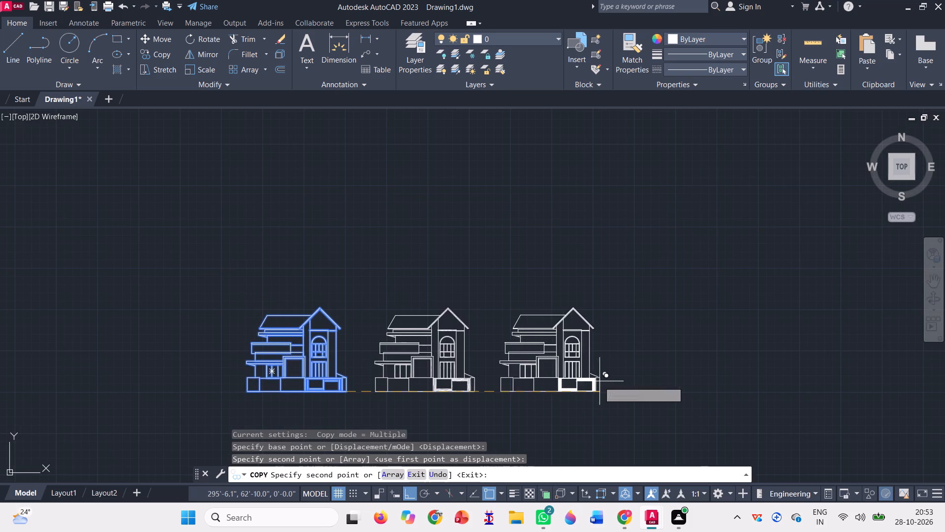
click(623, 382)
key(Escape)
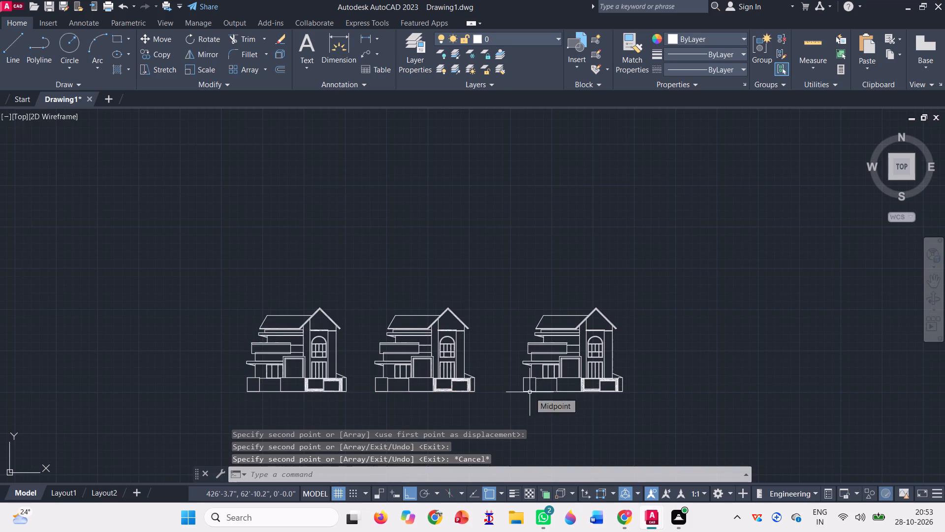
Change the colour of the entire farthest house copy on the tower side to black (0,0,0).
scroll(579, 387, up, 1)
click(684, 426)
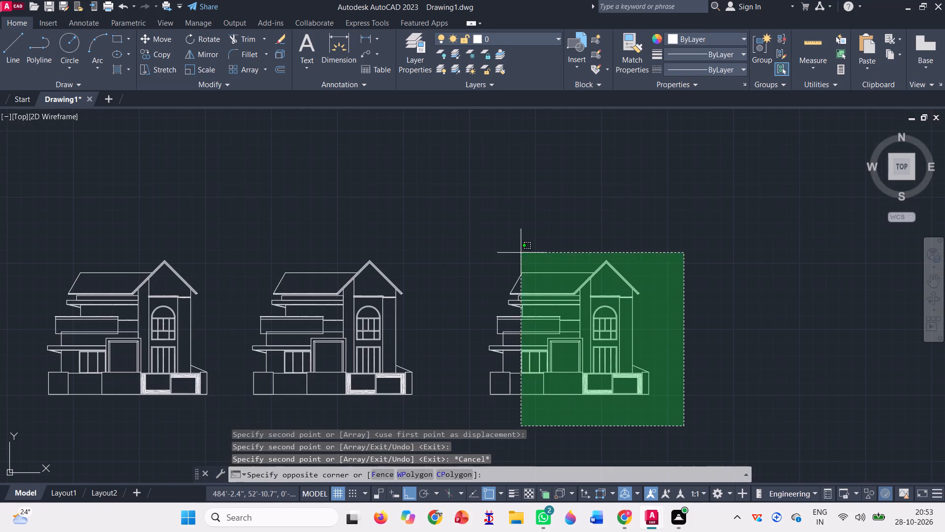
click(498, 238)
scroll(520, 413, up, 2)
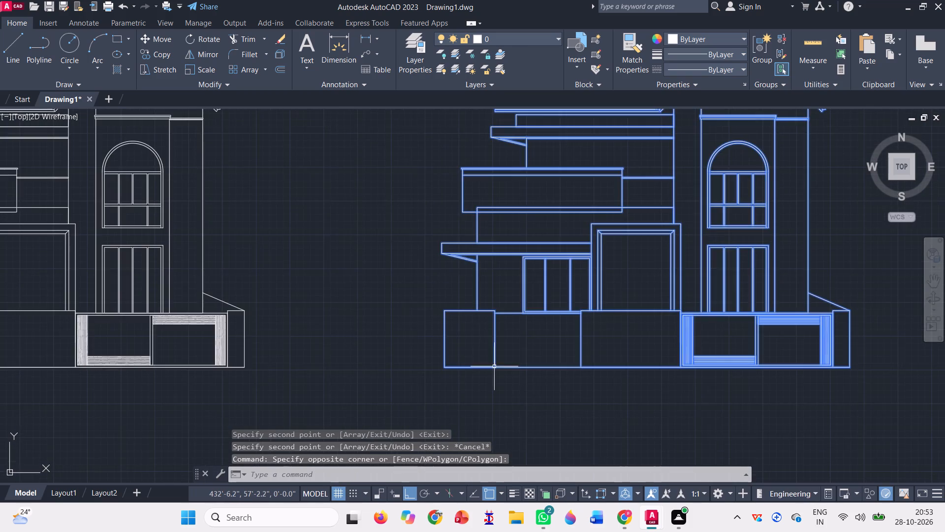
scroll(475, 348, down, 2)
click(655, 389)
click(433, 205)
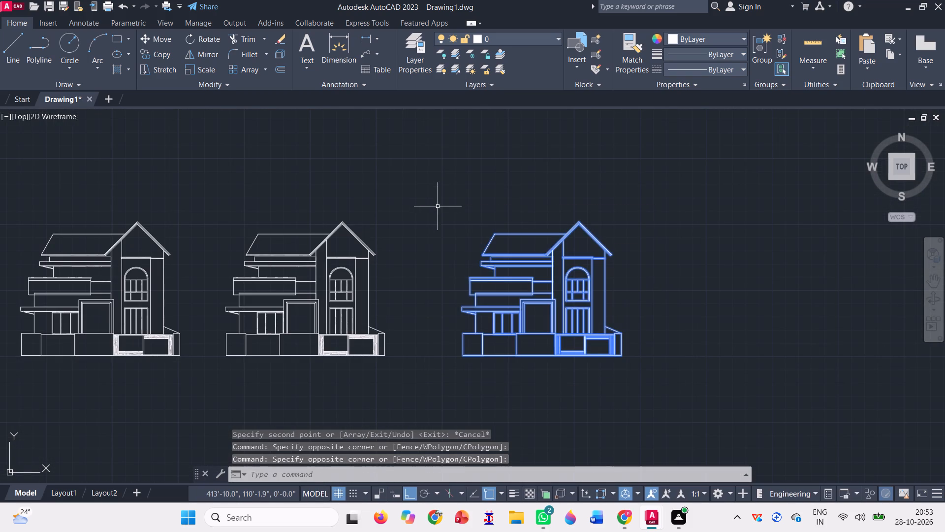
click(729, 41)
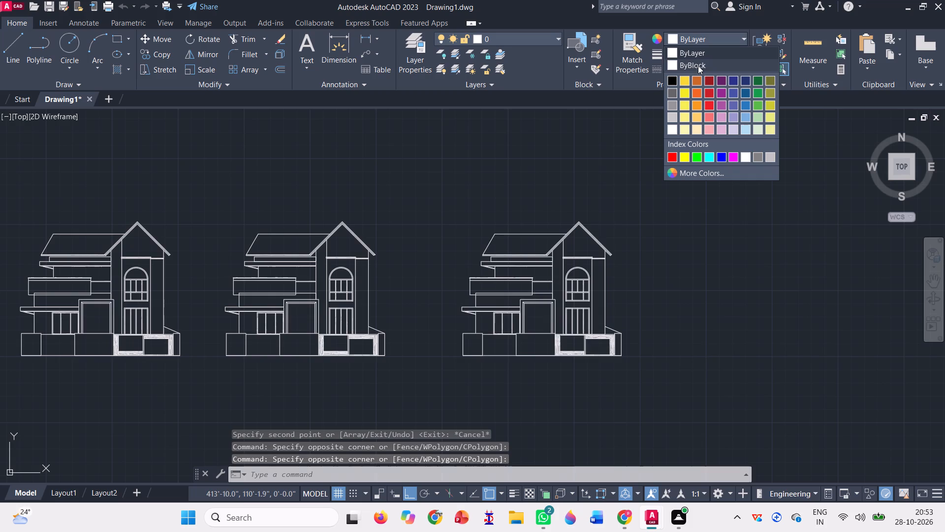
click(672, 76)
click(693, 266)
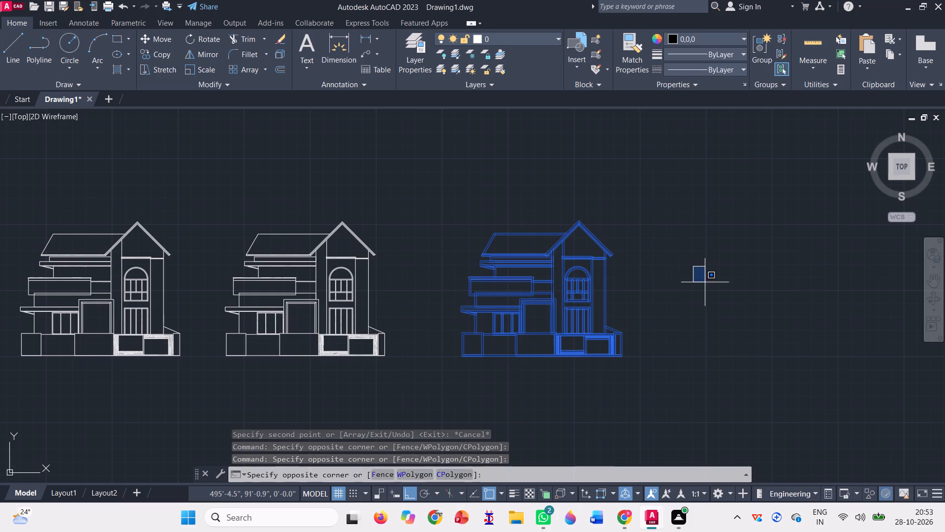
click(705, 281)
key(space)
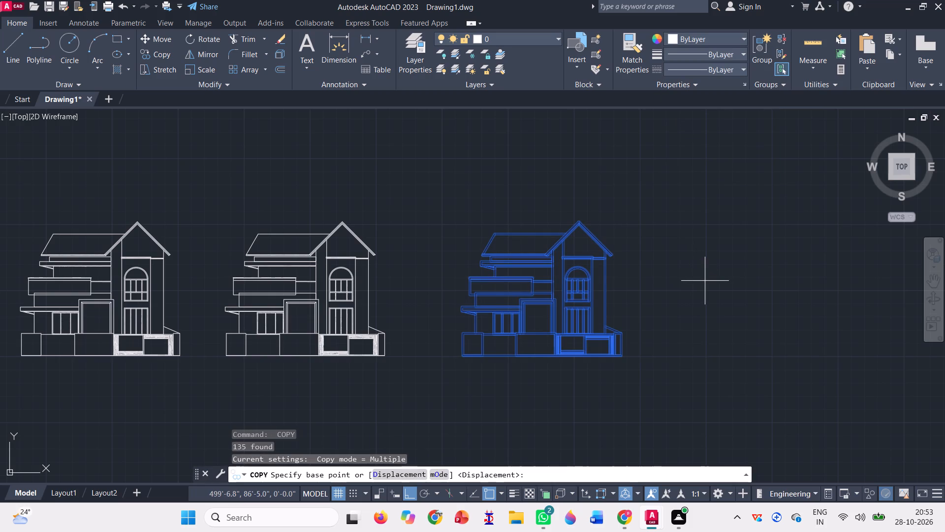
key(Escape)
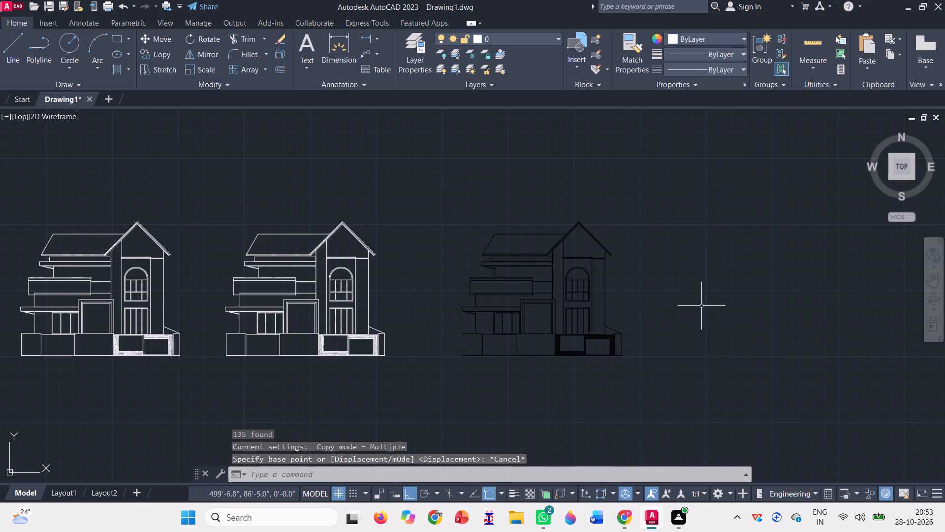
Fill the original elevation's sloping side roof with a solid hatch in dark grey 99,100,102.
scroll(701, 308, down, 1)
scroll(340, 319, up, 1)
scroll(180, 272, up, 1)
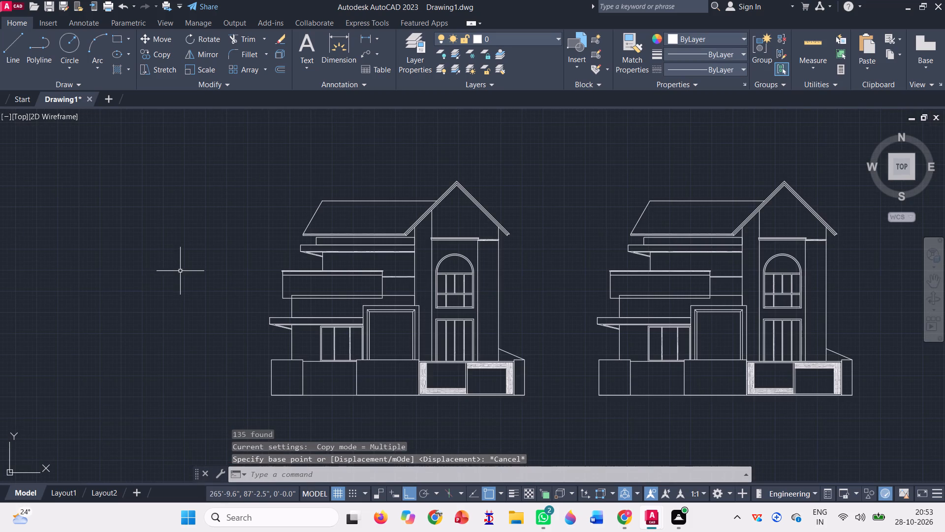
click(130, 67)
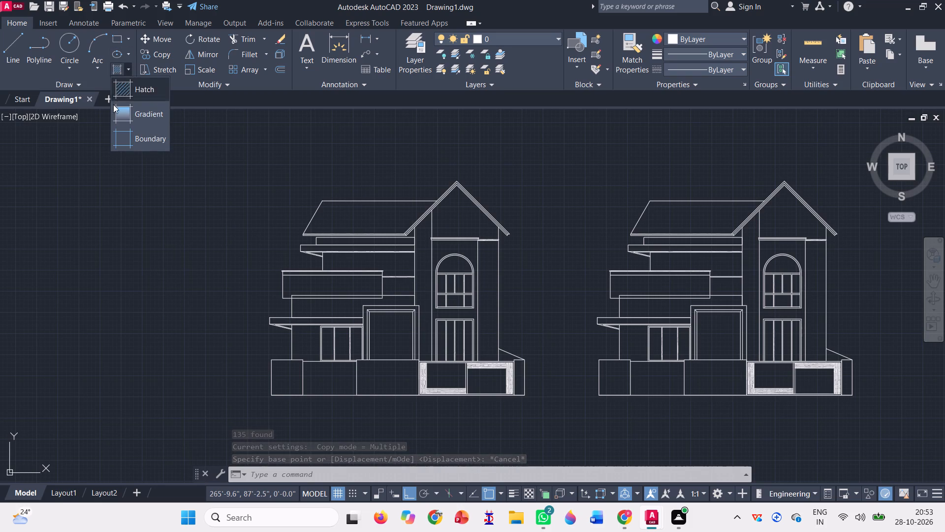
click(119, 110)
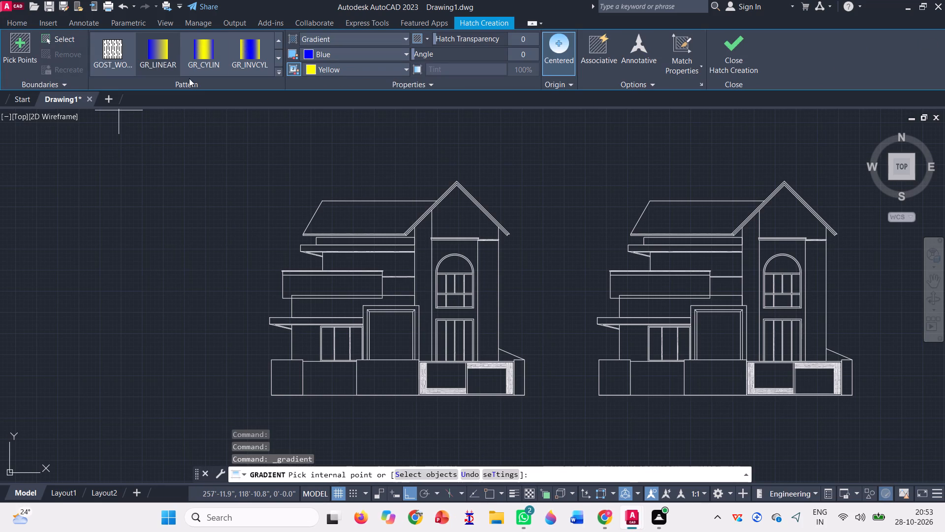
scroll(211, 44, up, 17)
click(109, 52)
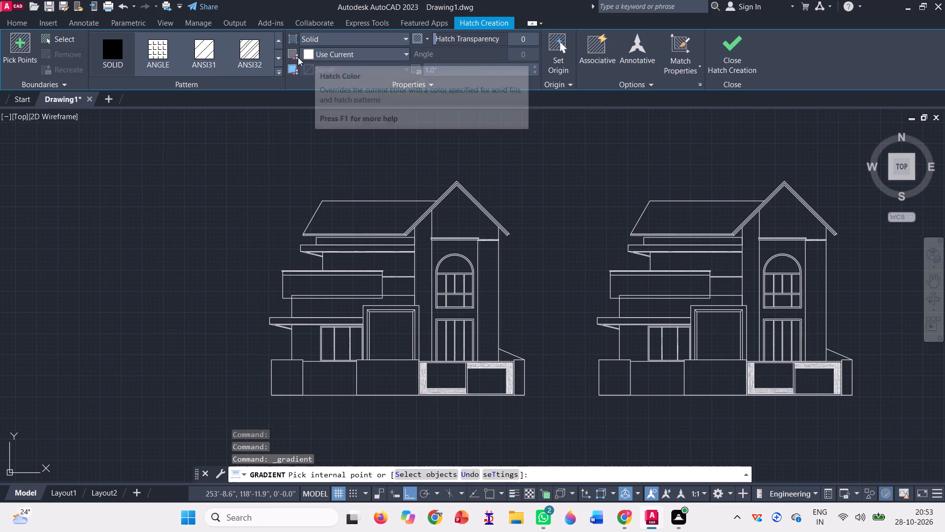
click(406, 56)
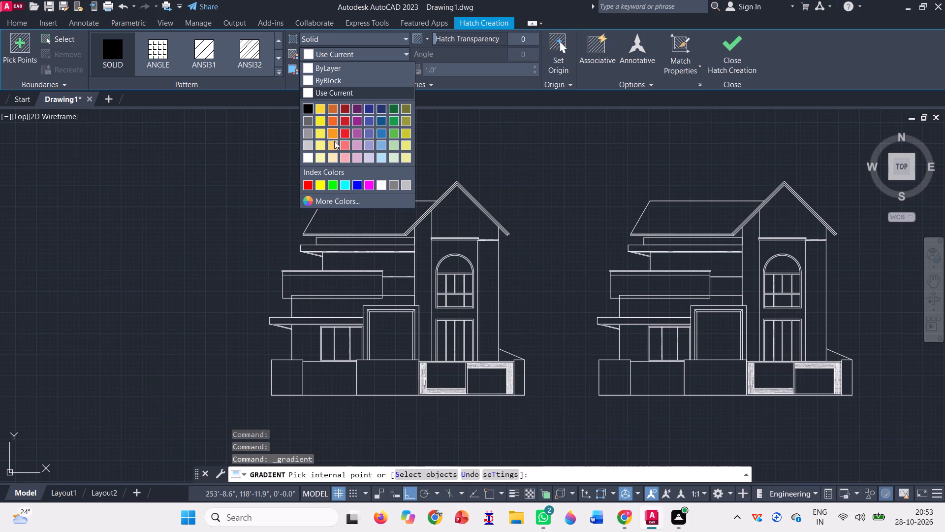
click(307, 119)
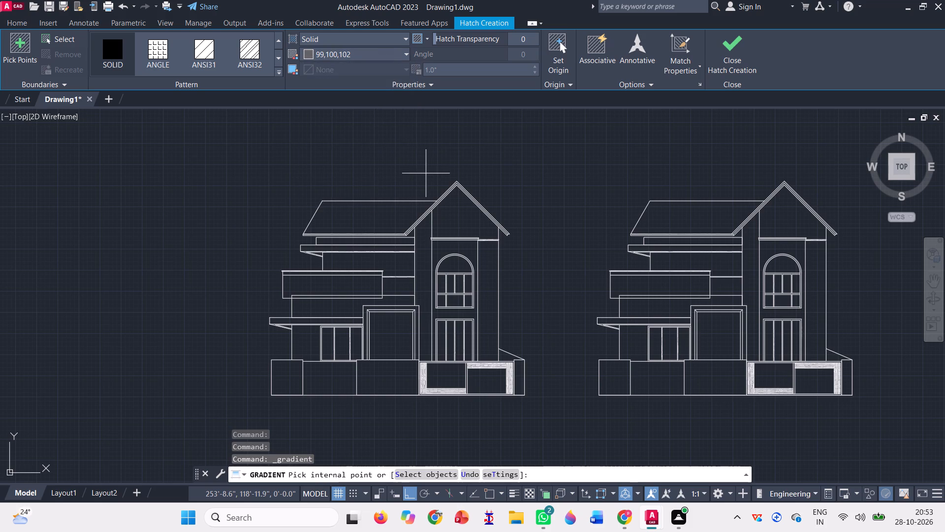
scroll(434, 192, up, 2)
click(308, 243)
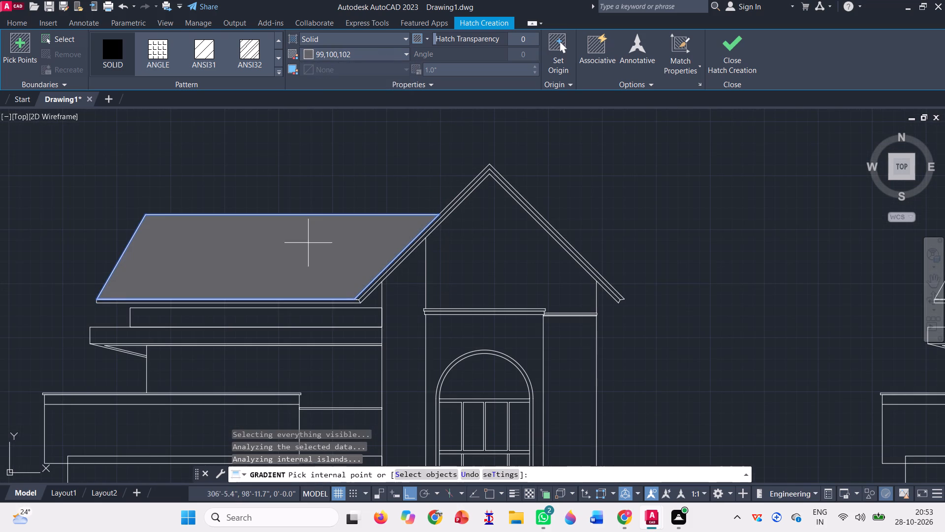
Fill the two eave strips under the side roof and both sloping gable trim bands with the same solid grey.
scroll(366, 331, up, 2)
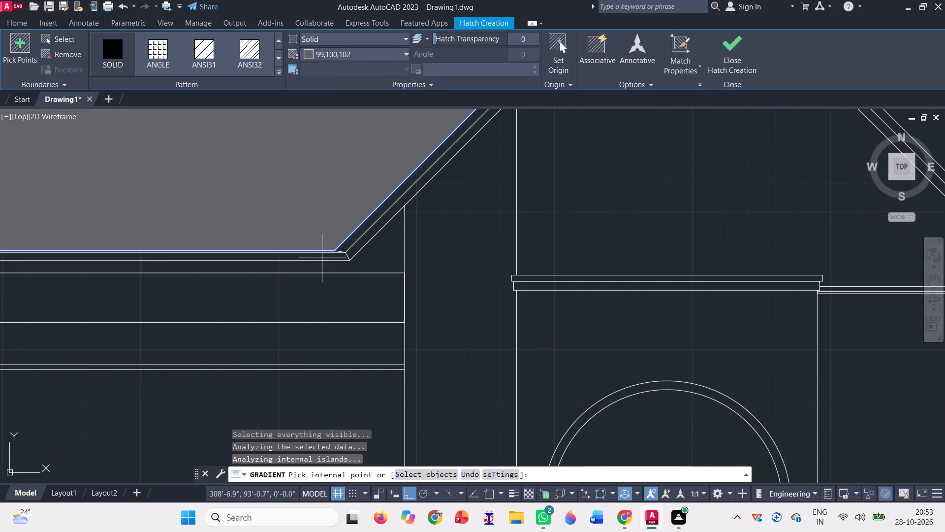
scroll(321, 247, up, 6)
click(302, 254)
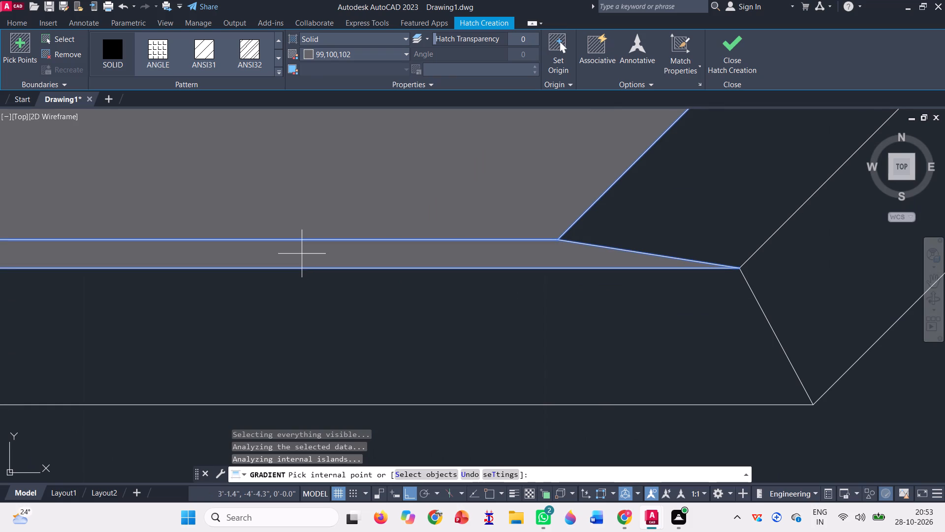
click(311, 323)
scroll(253, 325, down, 4)
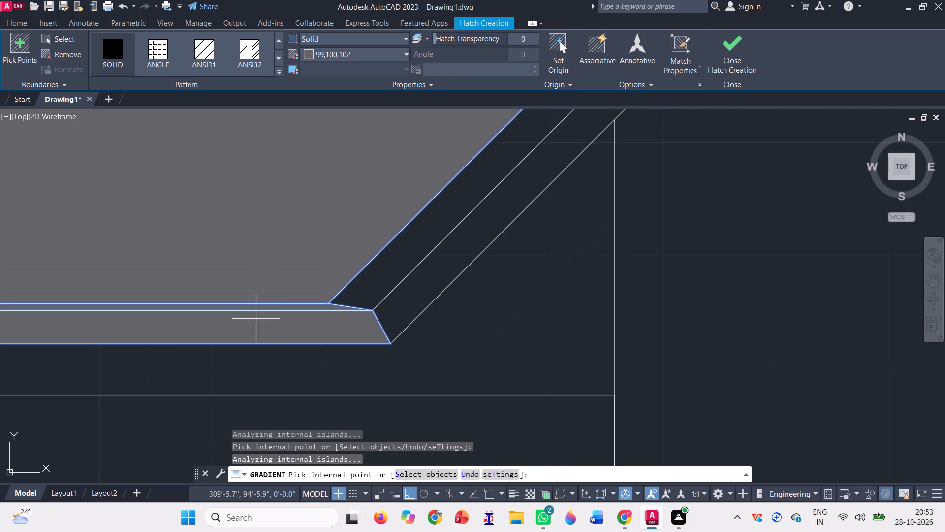
click(392, 262)
click(417, 286)
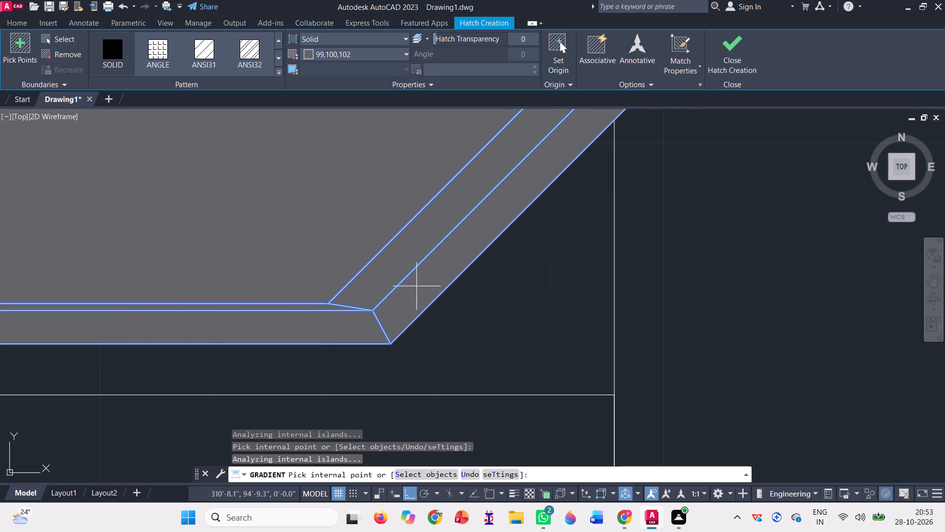
Fill the upper canopy slab and the lower canopy slab of the side wing with the same grey, and finish the hatch.
scroll(314, 290, down, 2)
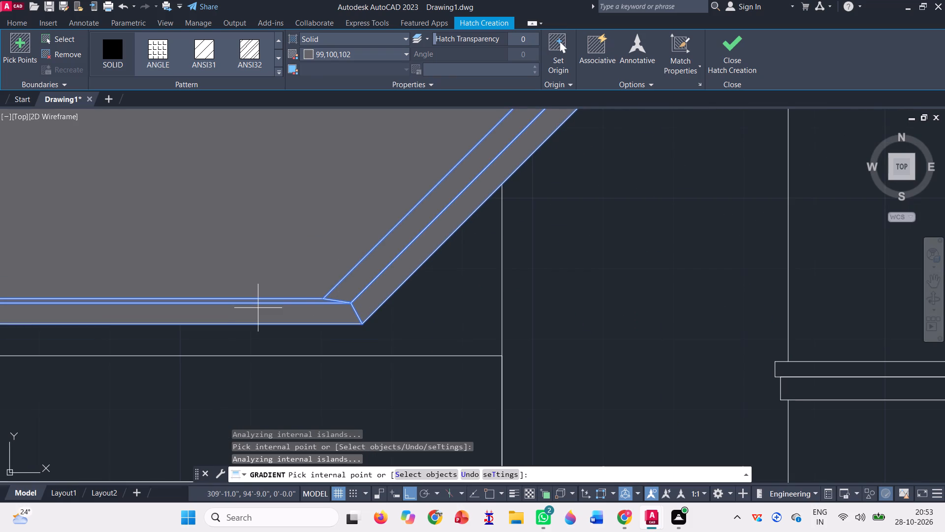
scroll(258, 308, down, 4)
scroll(394, 238, down, 1)
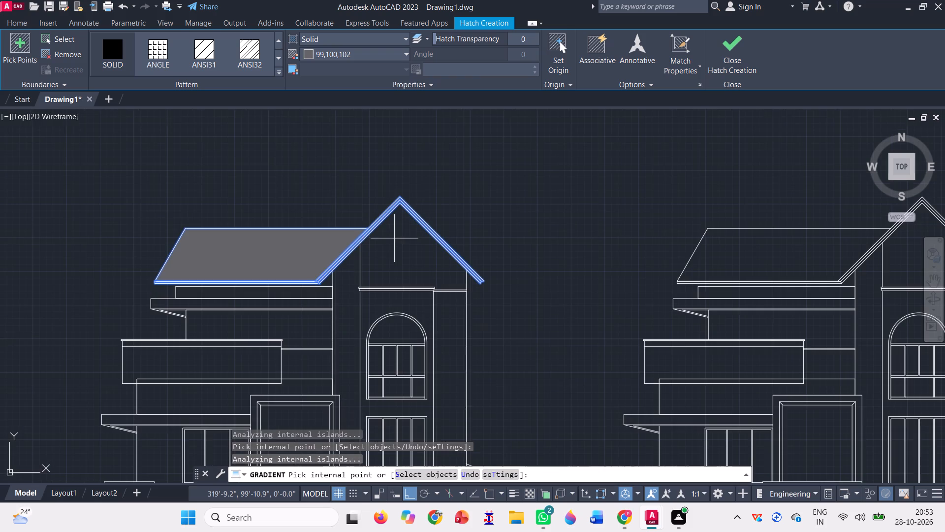
scroll(380, 259, down, 1)
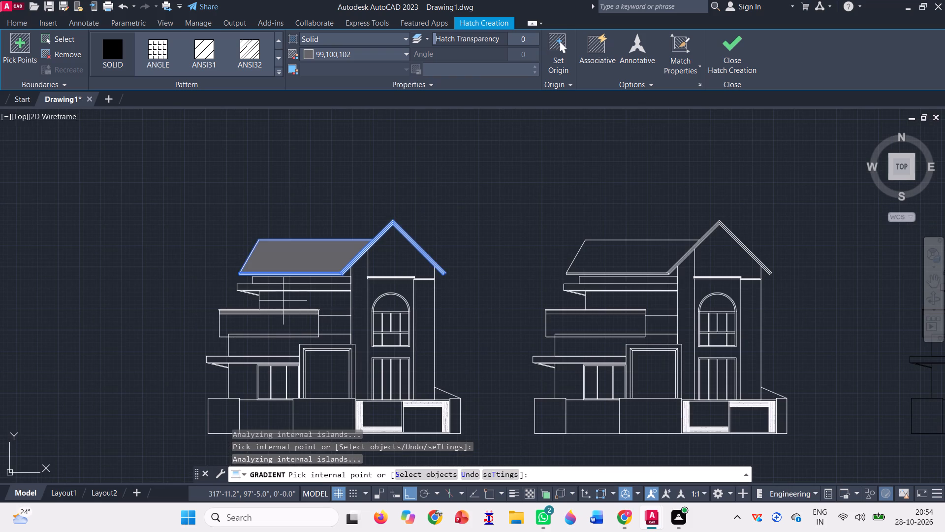
scroll(269, 290, up, 3)
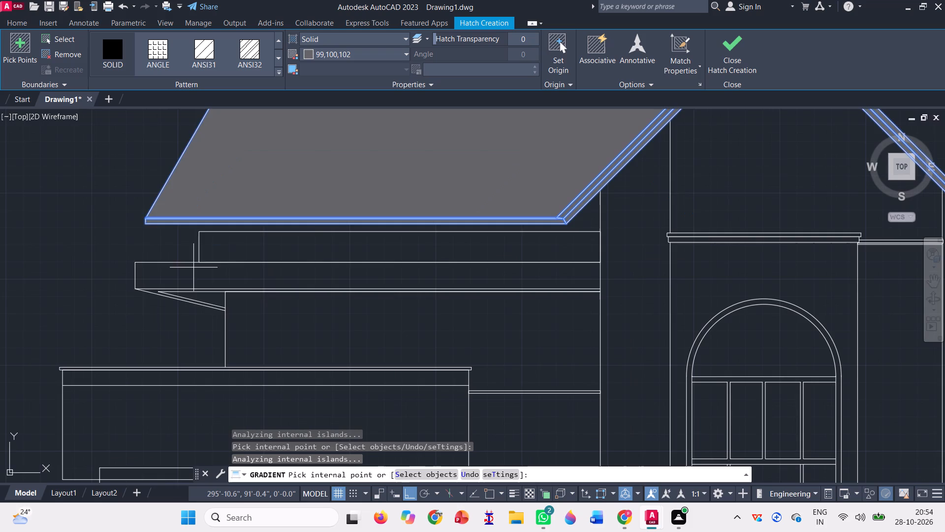
scroll(185, 265, up, 2)
click(146, 282)
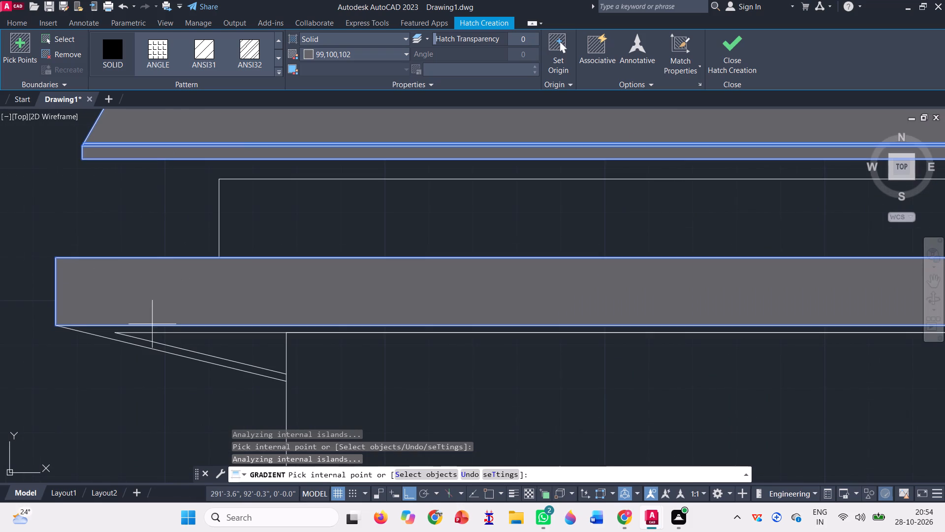
scroll(160, 311, down, 3)
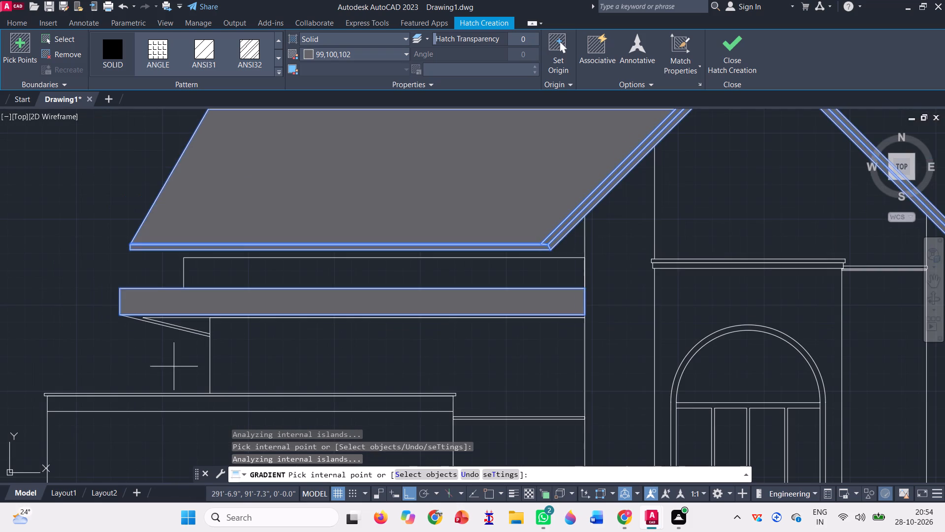
scroll(226, 321, down, 3)
scroll(216, 377, up, 3)
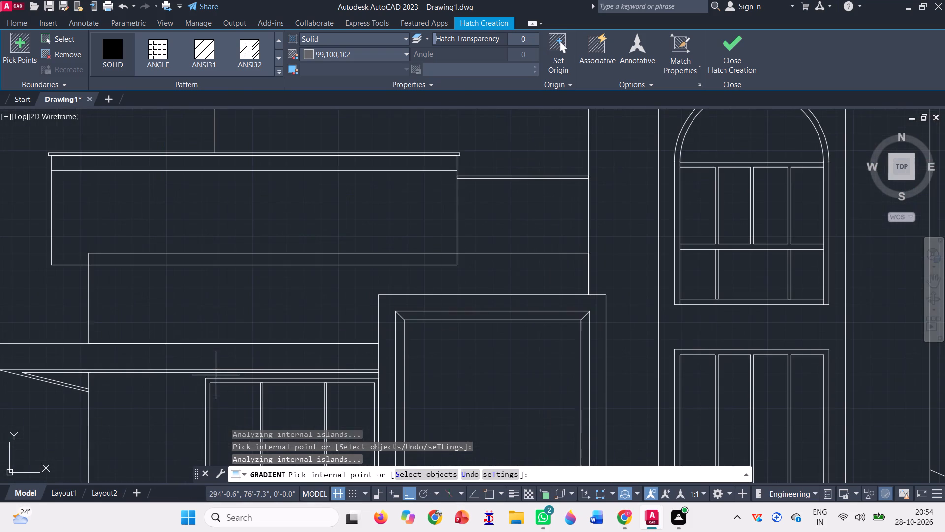
click(194, 360)
scroll(201, 364, down, 3)
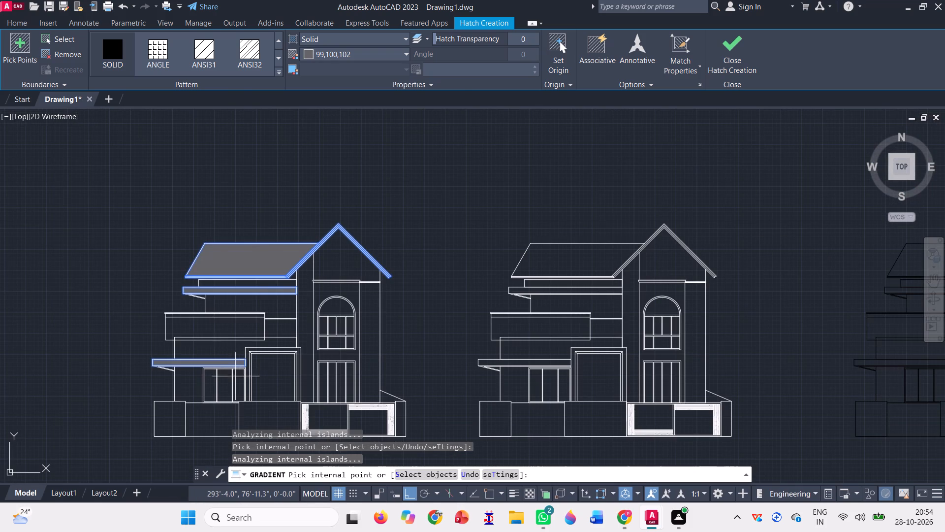
scroll(210, 378, down, 1)
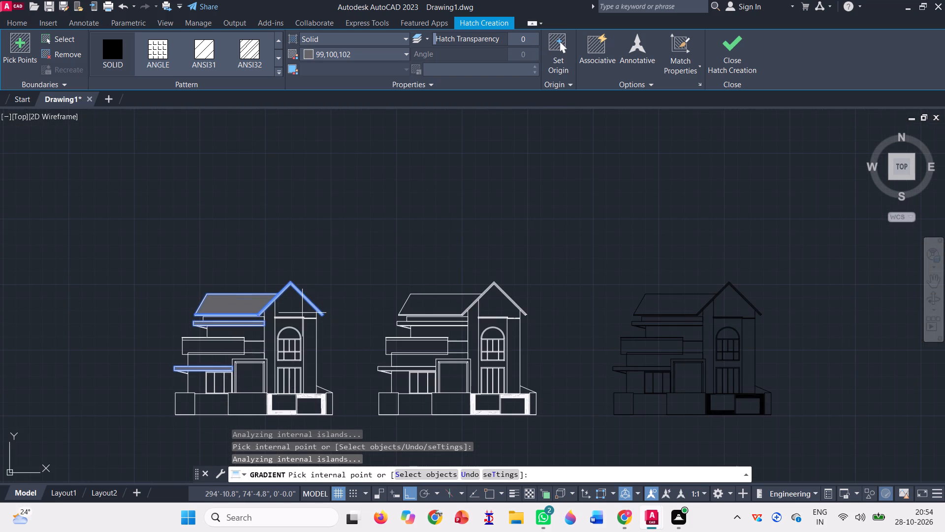
click(730, 62)
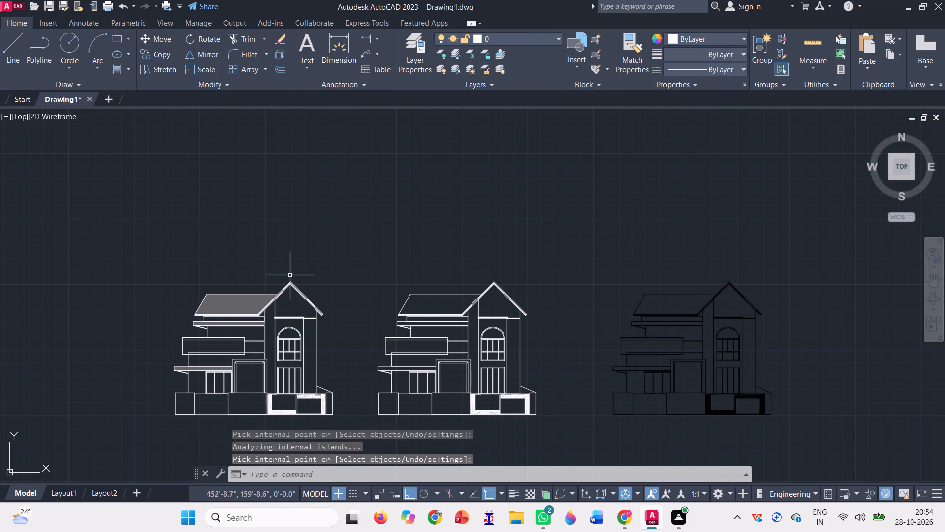
Fill the upper mullion and transom grid of the original elevation's arched tower window with a solid black (0,0,0) hatch.
click(117, 68)
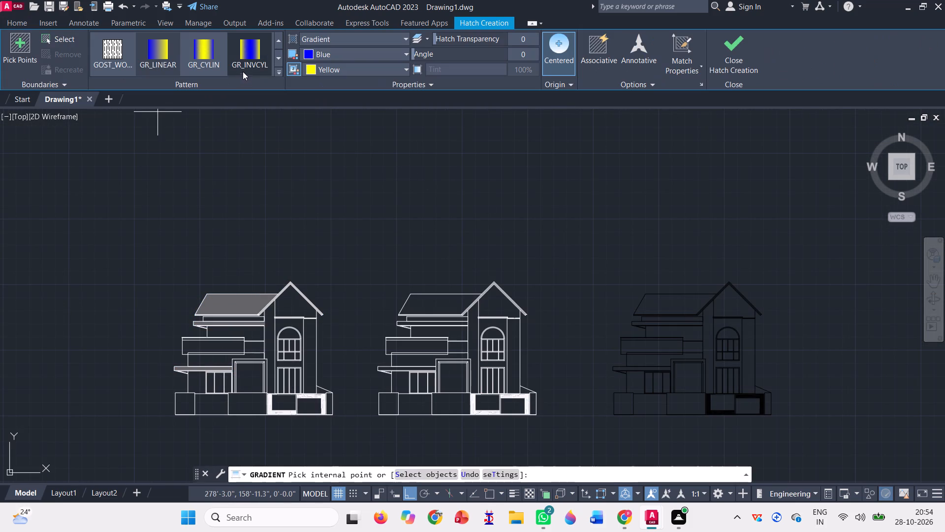
scroll(143, 30, up, 12)
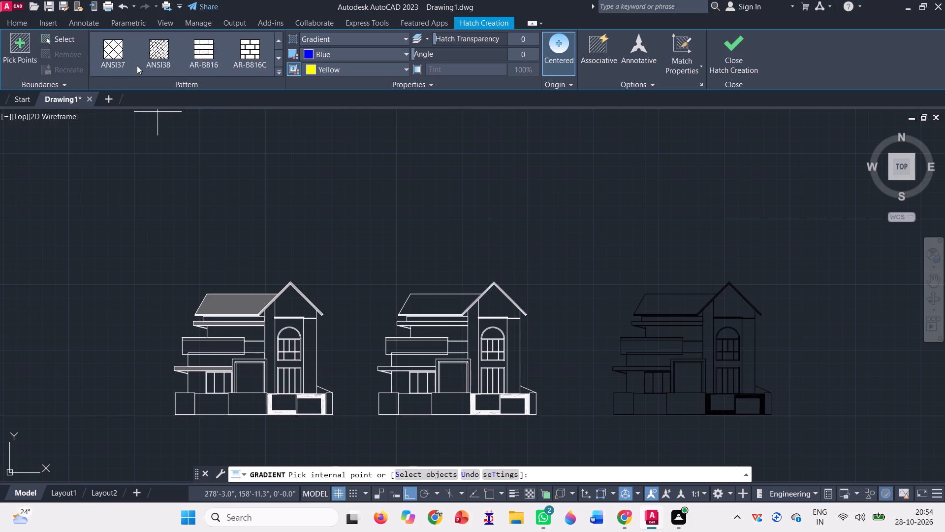
scroll(121, 62, up, 7)
click(117, 58)
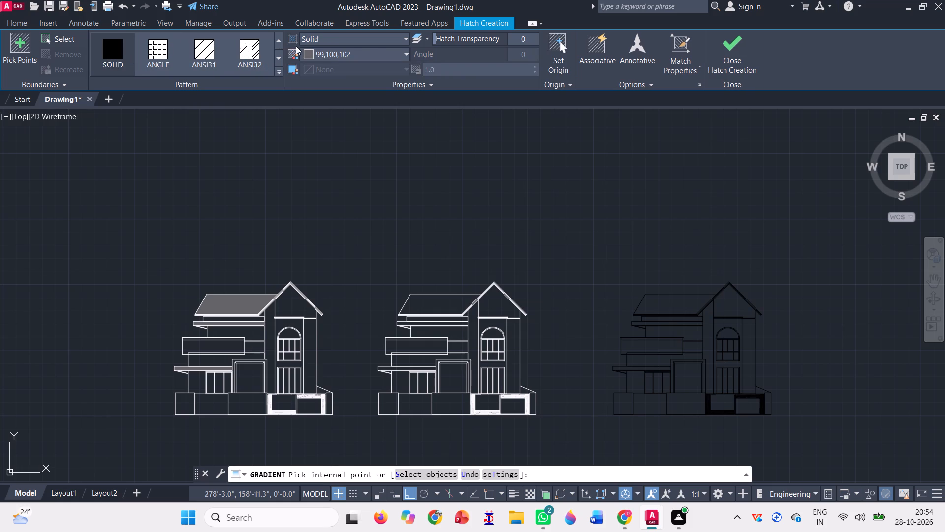
click(324, 53)
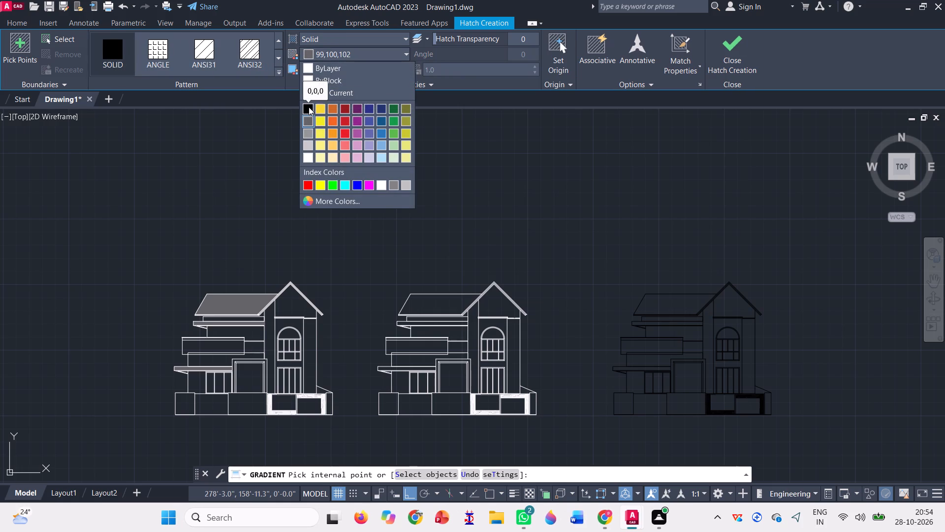
click(309, 107)
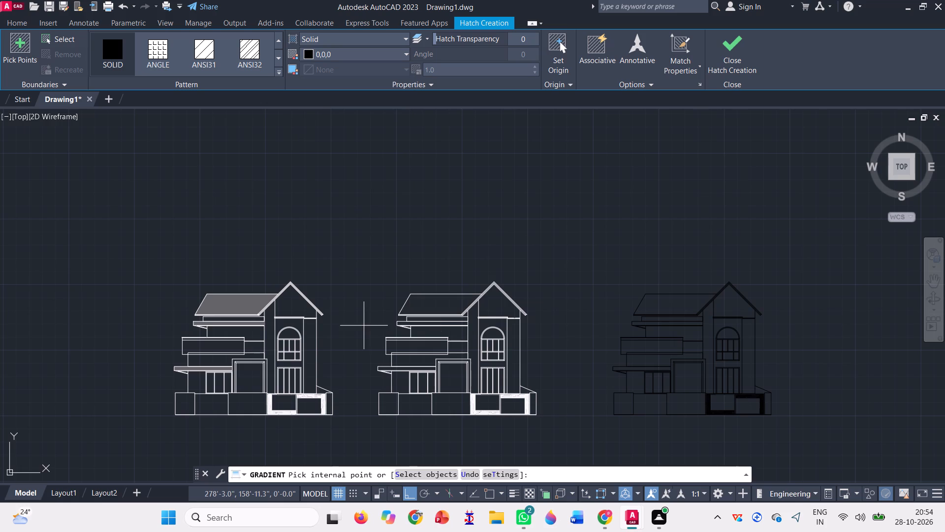
scroll(307, 331, up, 7)
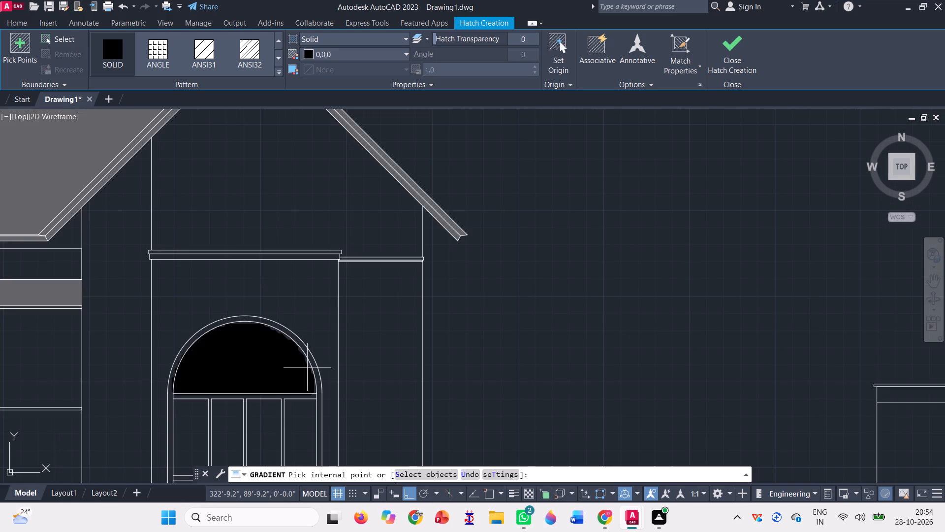
scroll(316, 375, up, 3)
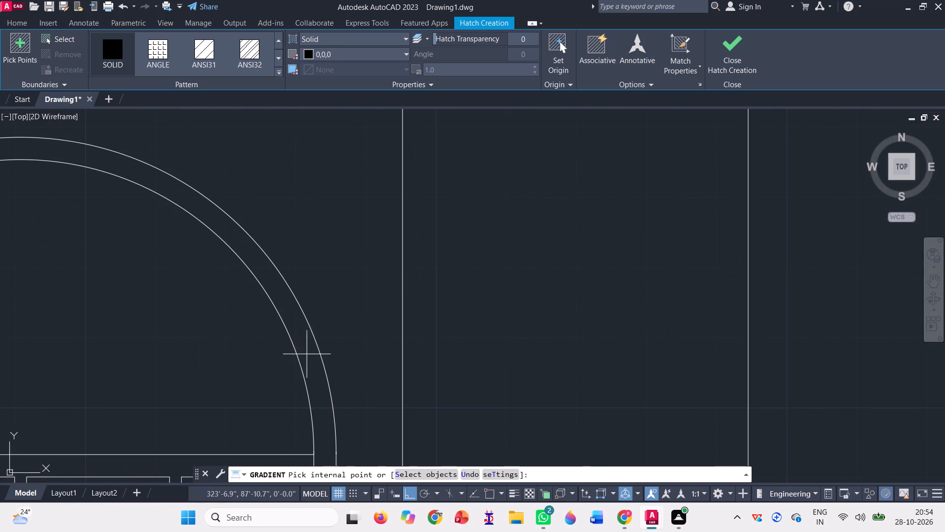
scroll(325, 310, down, 4)
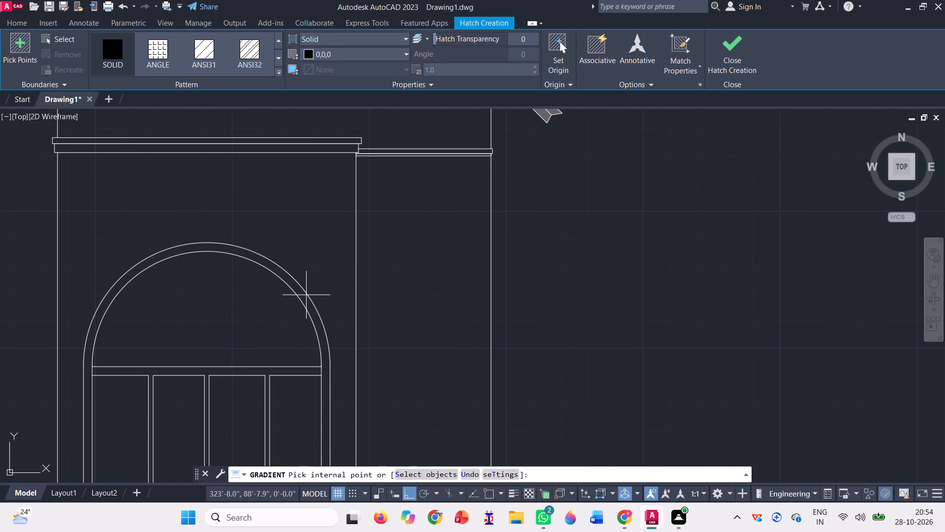
scroll(306, 295, down, 1)
scroll(267, 322, up, 3)
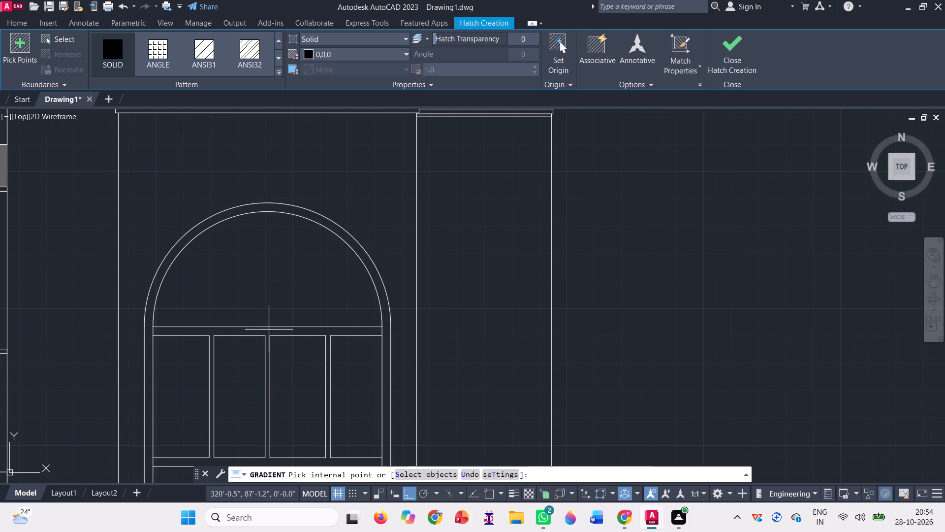
click(267, 332)
scroll(279, 301, down, 2)
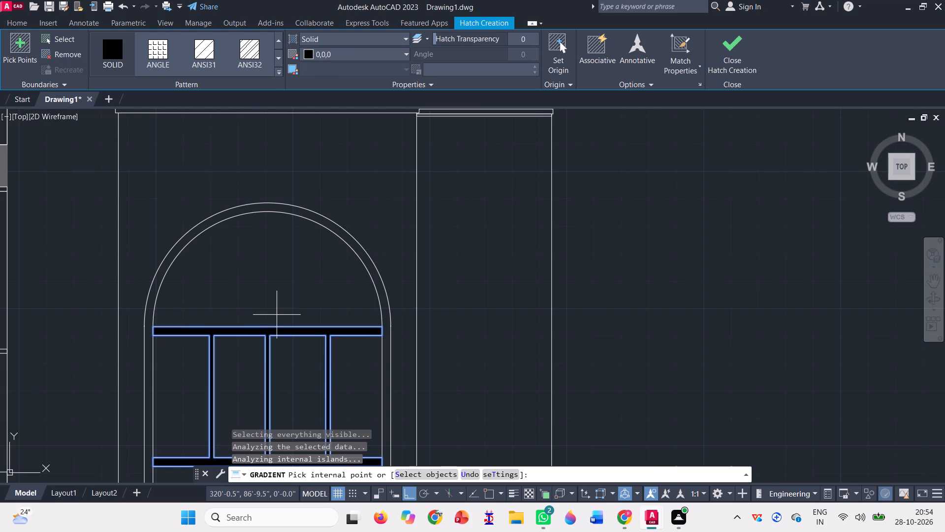
scroll(279, 301, down, 2)
Fill the two short lower mullions of the arched tower window with the same solid black.
scroll(280, 355, up, 3)
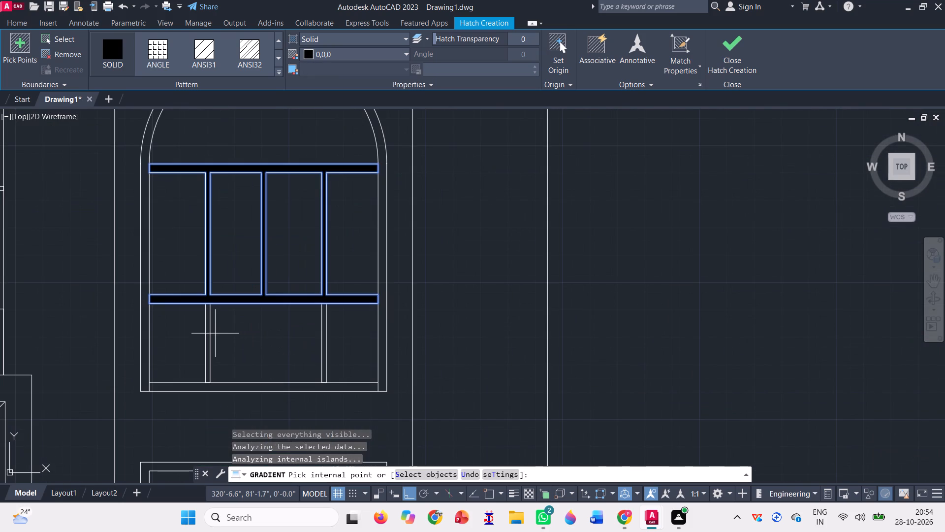
scroll(213, 330, up, 1)
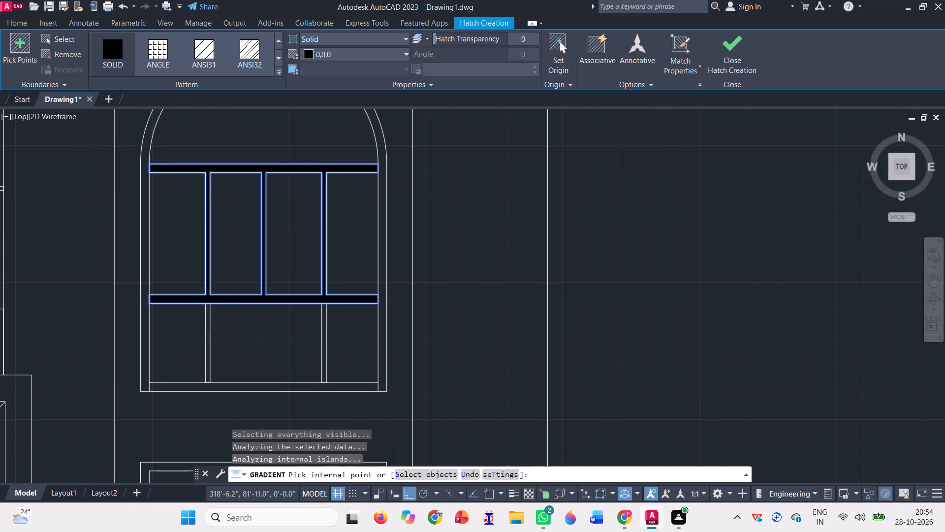
scroll(213, 330, up, 3)
click(194, 319)
scroll(192, 317, down, 3)
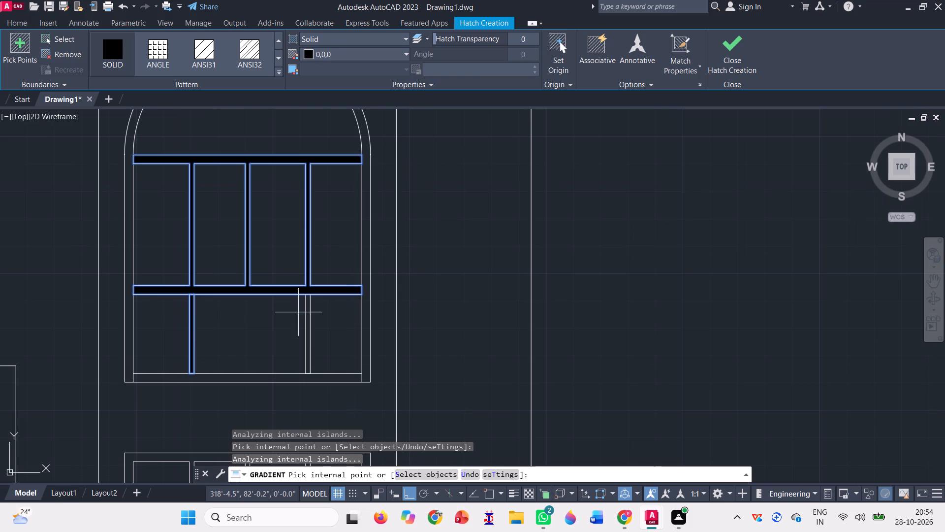
scroll(313, 325, up, 3)
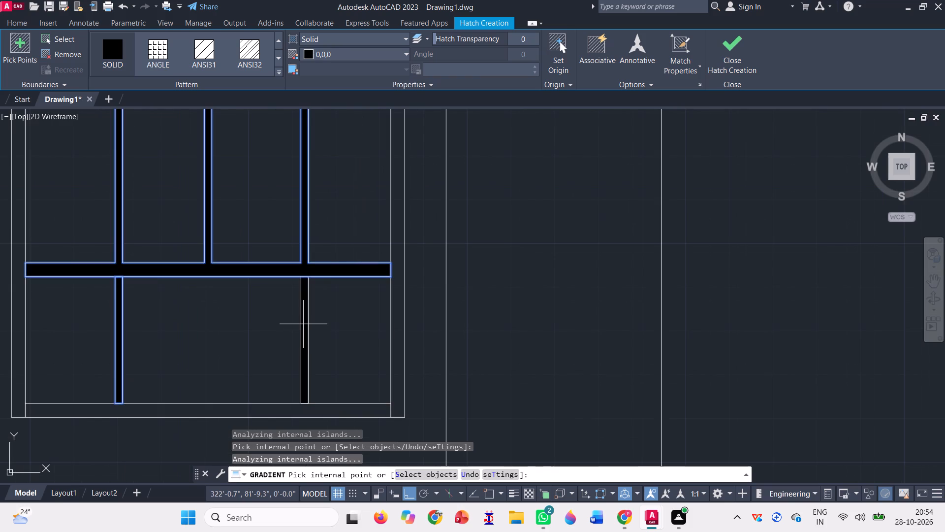
click(307, 331)
scroll(291, 293, down, 5)
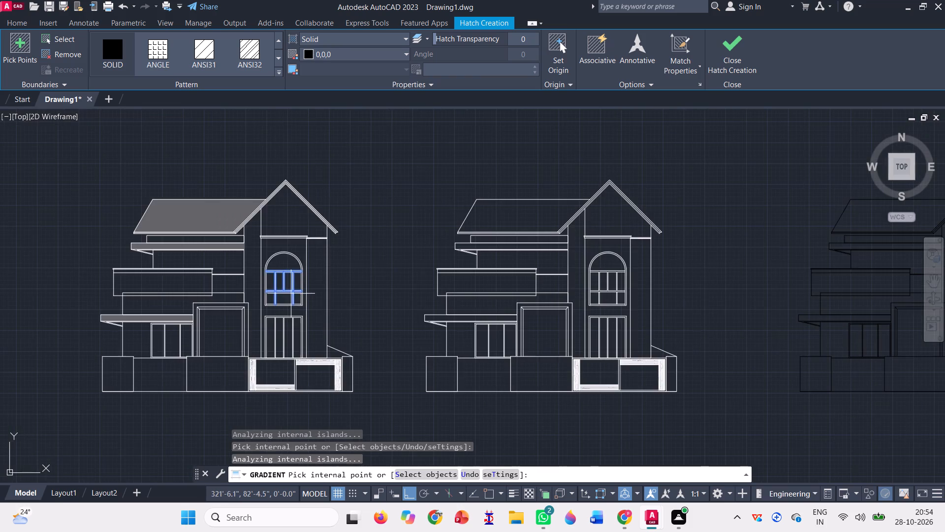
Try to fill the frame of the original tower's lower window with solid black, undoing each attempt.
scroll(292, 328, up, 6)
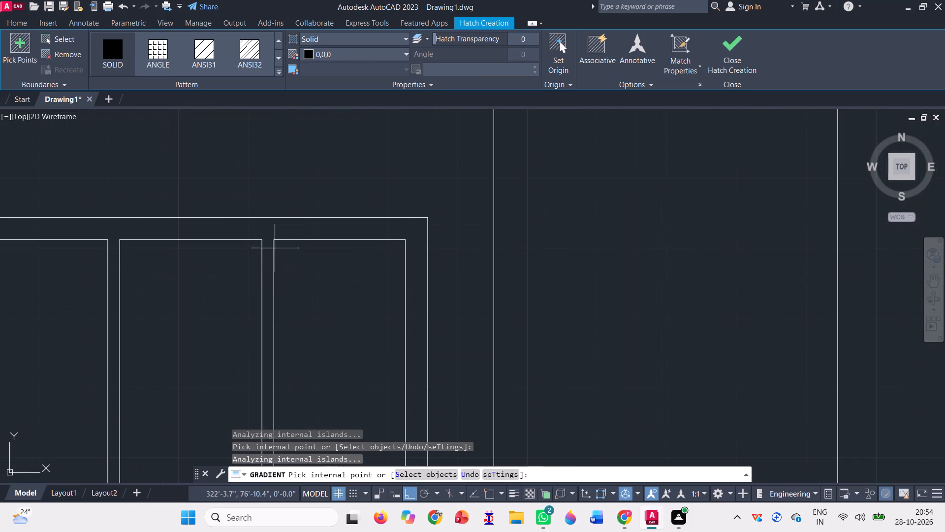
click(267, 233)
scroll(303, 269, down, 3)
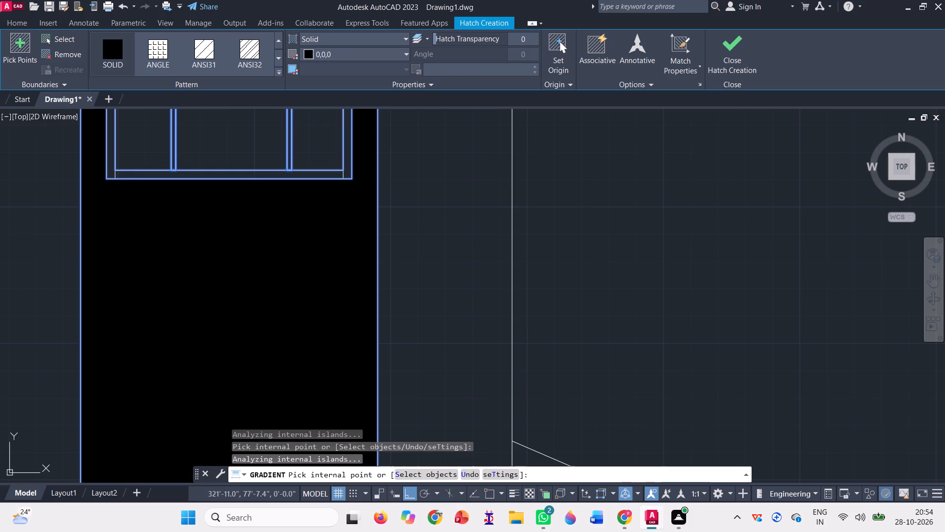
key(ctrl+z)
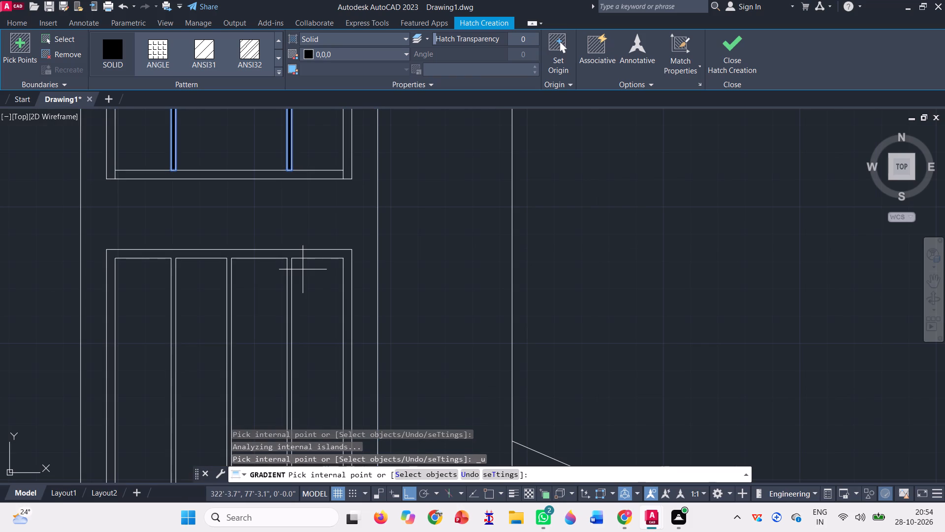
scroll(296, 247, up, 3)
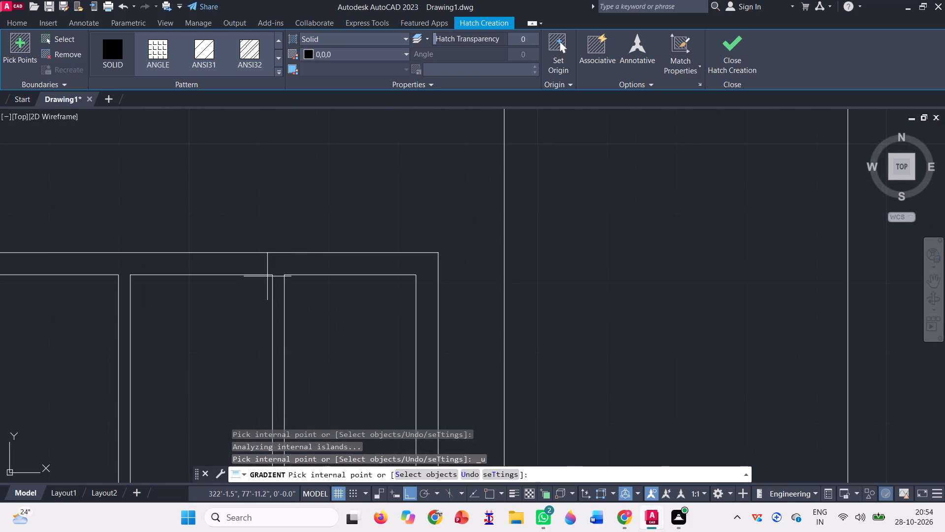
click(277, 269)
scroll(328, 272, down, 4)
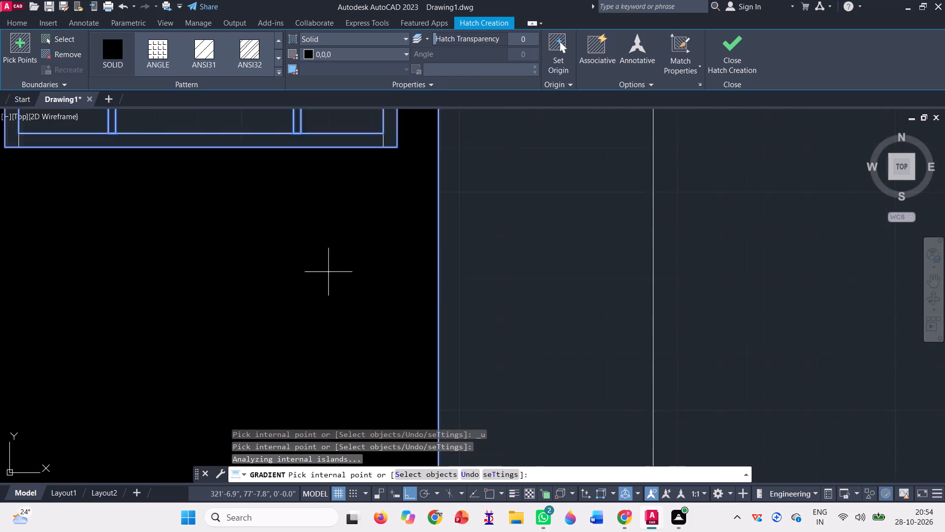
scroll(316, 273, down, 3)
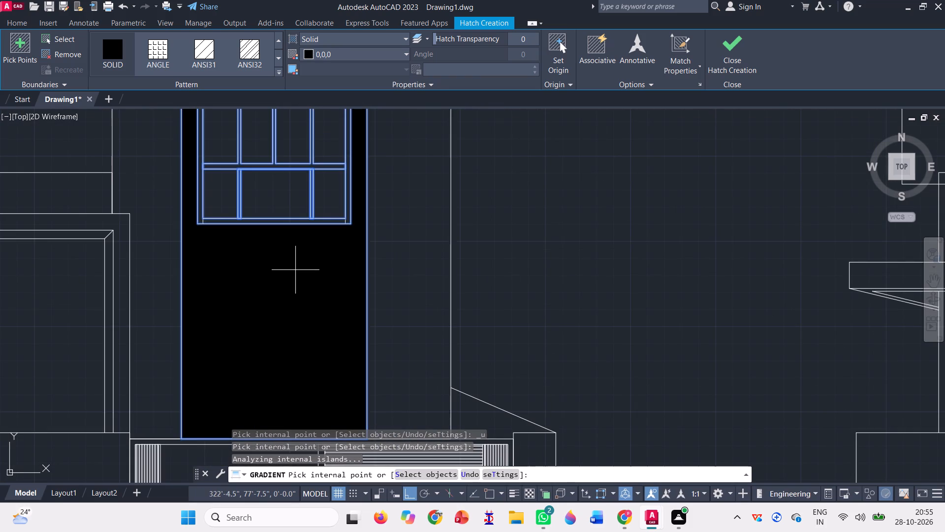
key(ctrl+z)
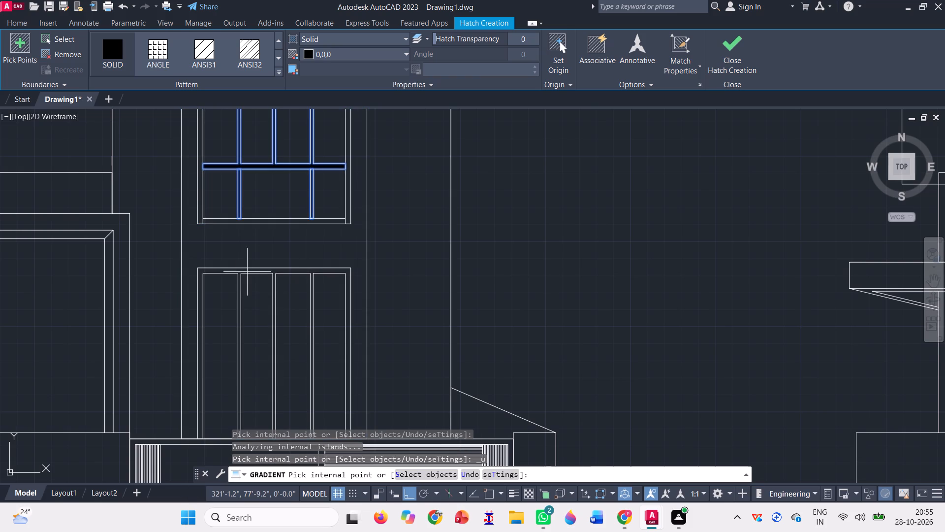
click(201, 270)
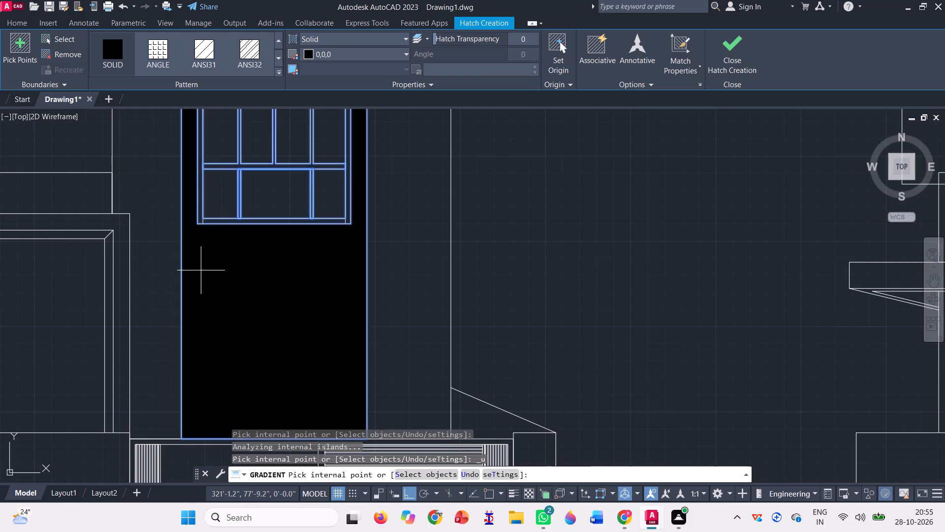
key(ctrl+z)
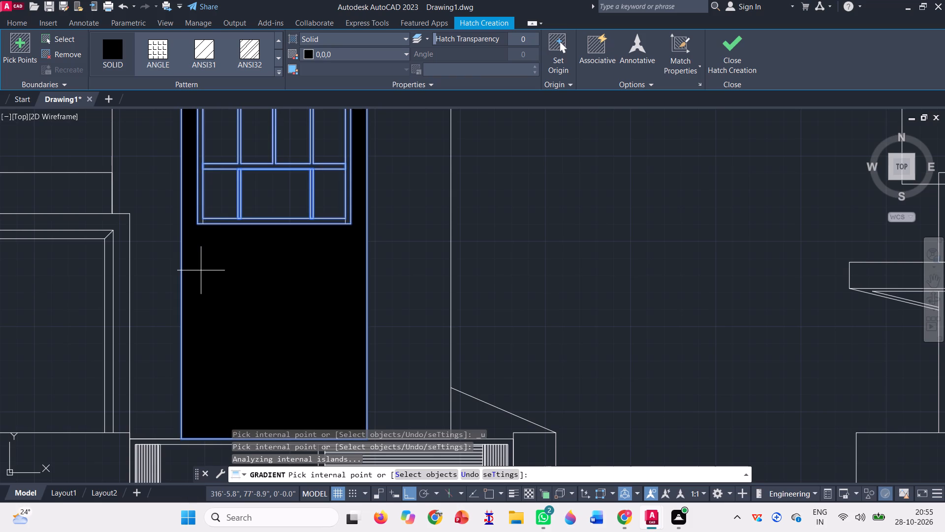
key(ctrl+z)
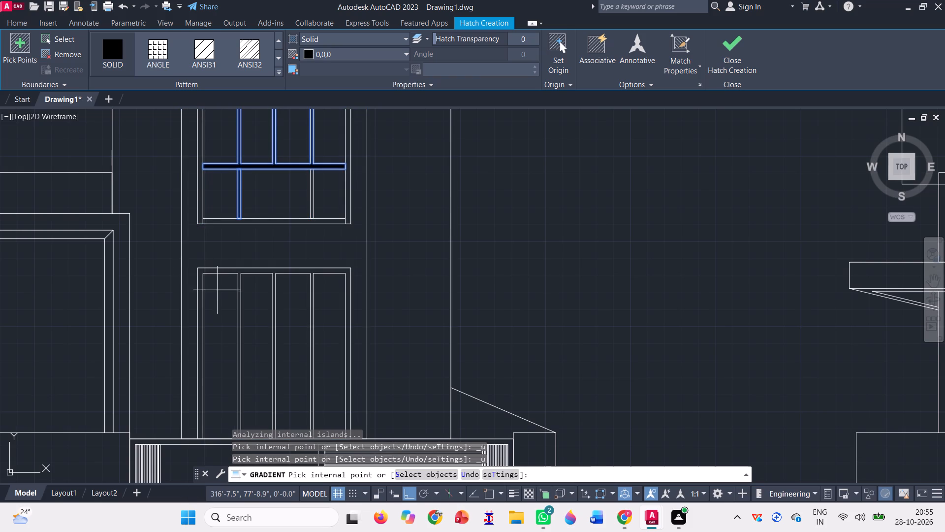
Fill the arched window's short lower mullion farther from the side wing with solid black again.
scroll(226, 300, down, 2)
scroll(269, 226, up, 3)
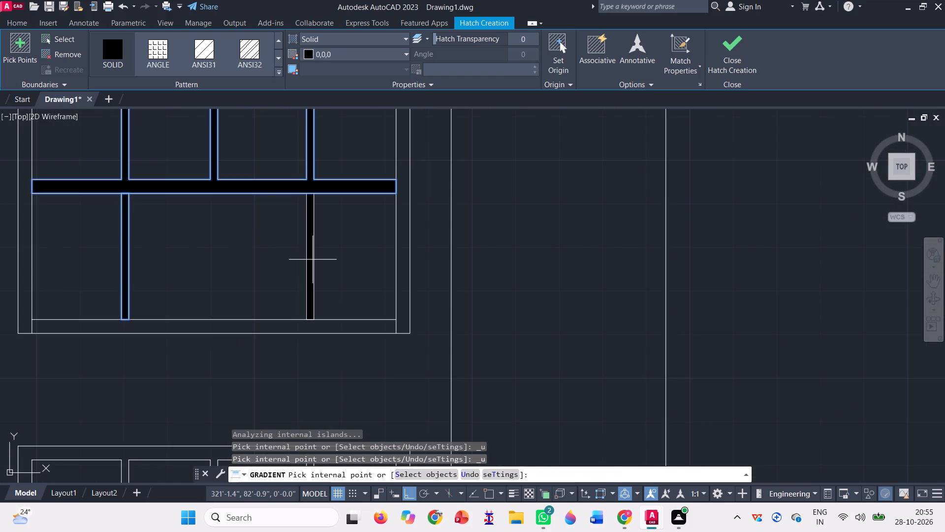
click(313, 260)
scroll(235, 266, down, 2)
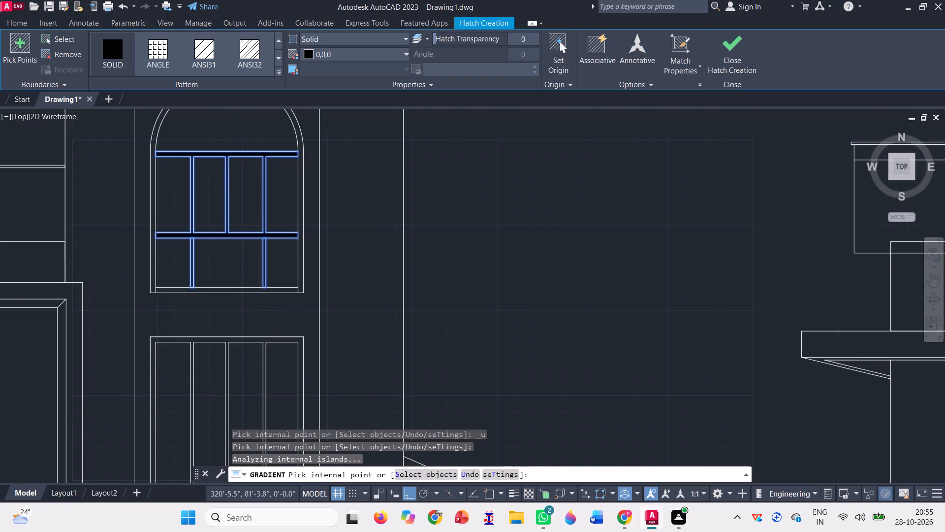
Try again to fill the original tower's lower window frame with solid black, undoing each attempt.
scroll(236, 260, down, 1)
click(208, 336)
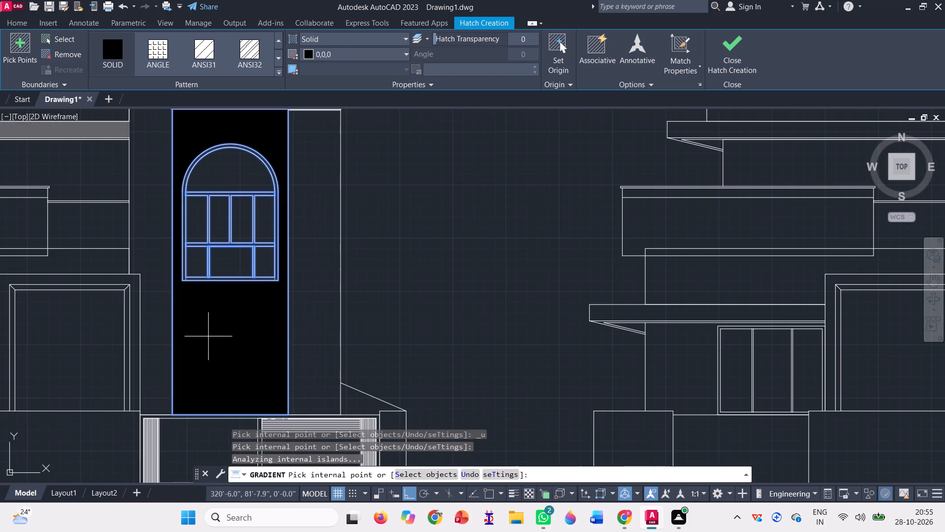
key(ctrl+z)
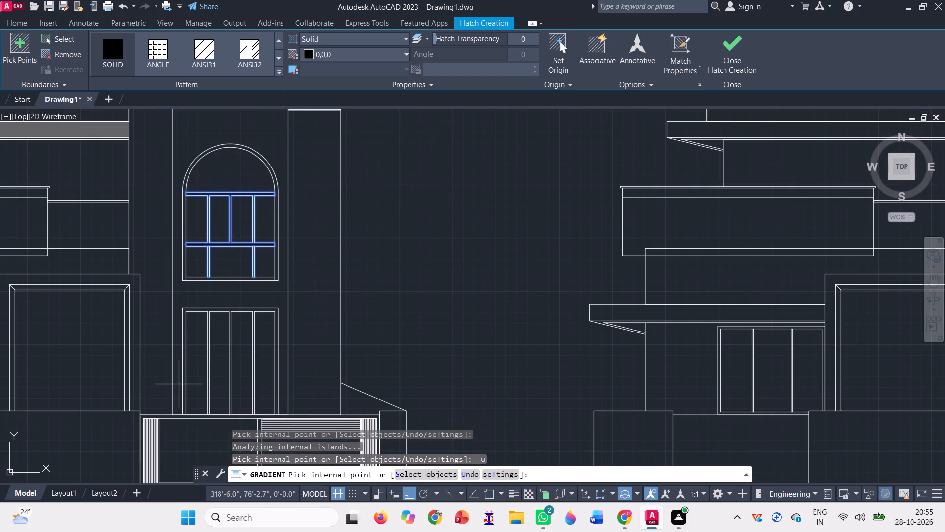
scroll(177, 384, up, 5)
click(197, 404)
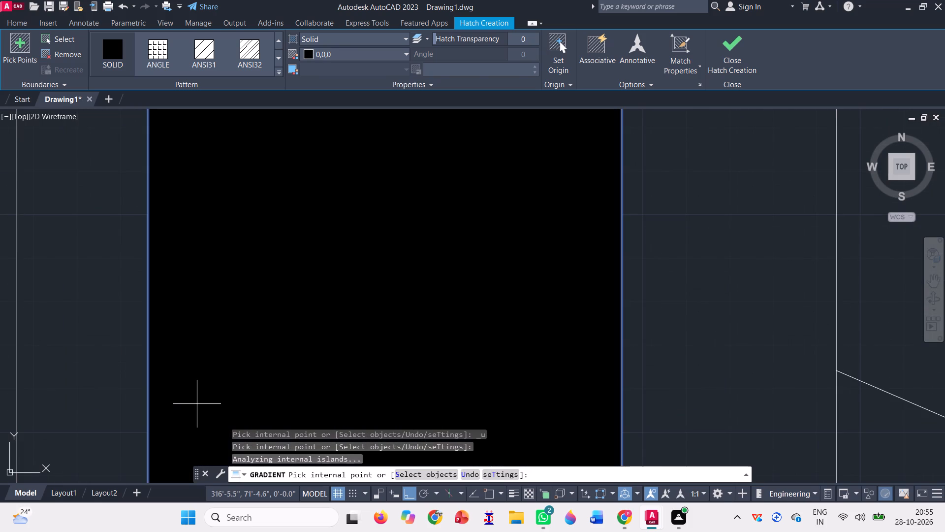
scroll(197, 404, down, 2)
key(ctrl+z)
Fill the lower tower window's frame and mullions on the middle house copy with solid black, and finish the hatch.
scroll(197, 404, down, 3)
scroll(768, 344, up, 2)
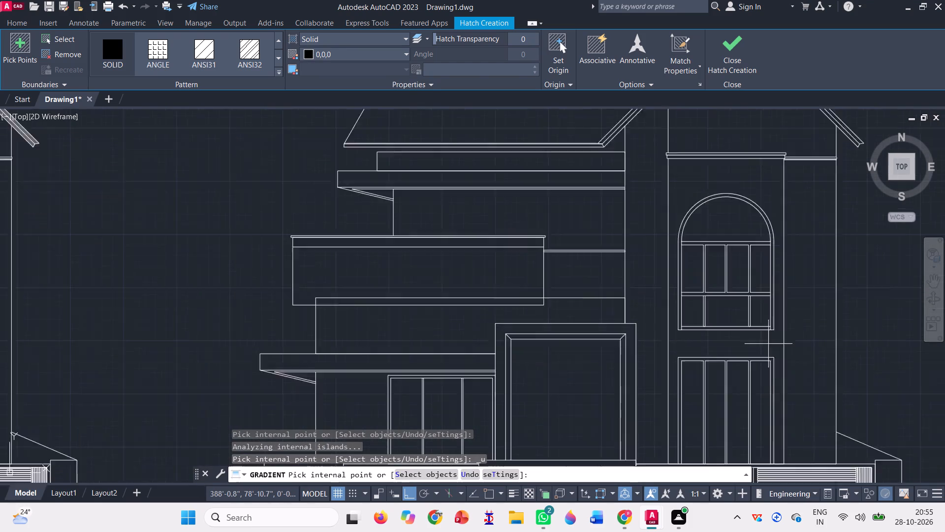
scroll(768, 344, up, 1)
click(718, 384)
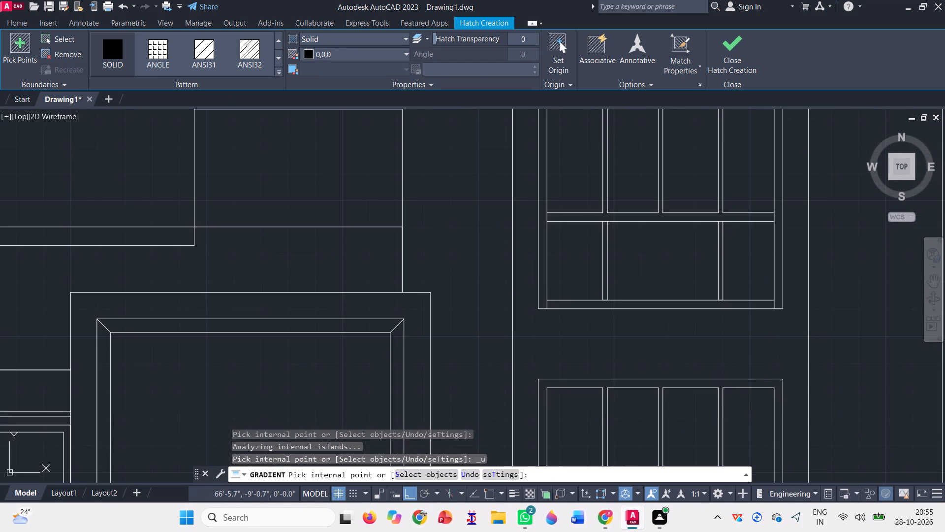
scroll(613, 361, down, 2)
scroll(481, 345, down, 2)
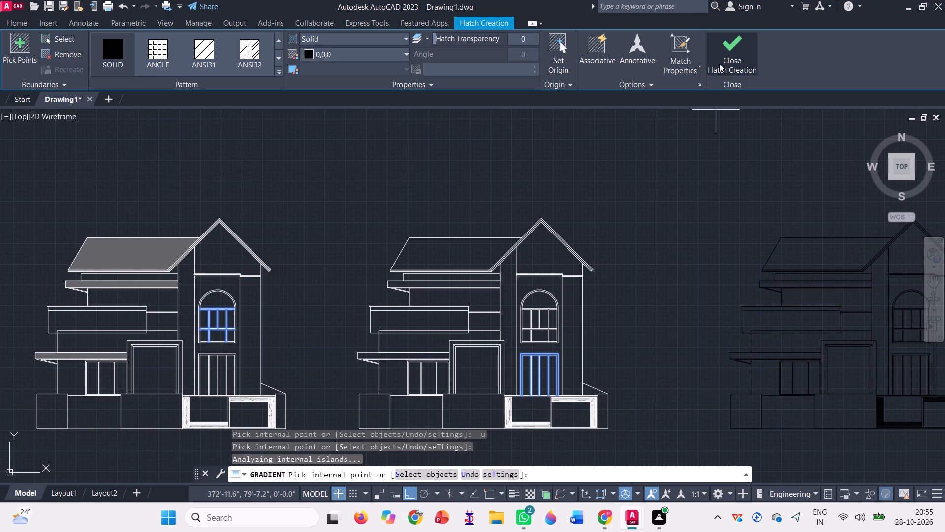
click(733, 48)
Copy the black lower-window fill from the middle house to the original, matching the houses' bottom corners beyond the sloping side wall.
scroll(523, 392, up, 3)
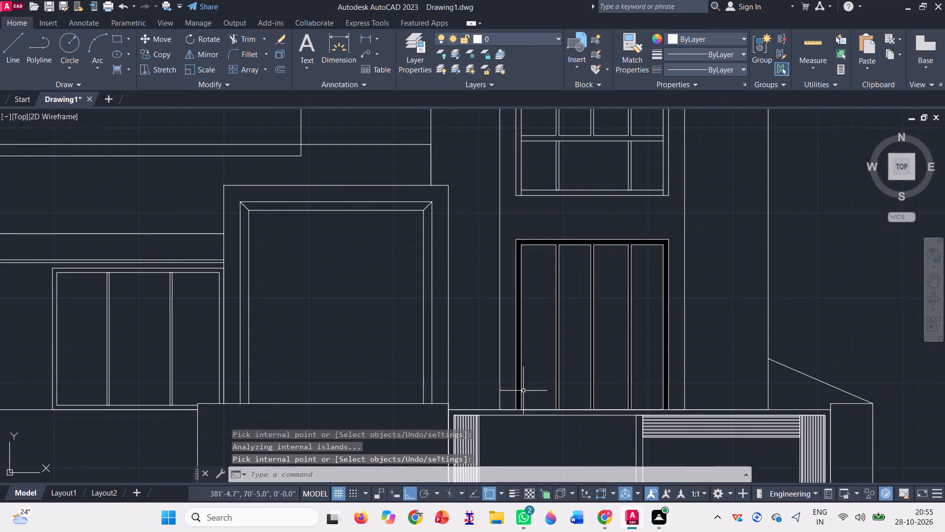
click(518, 381)
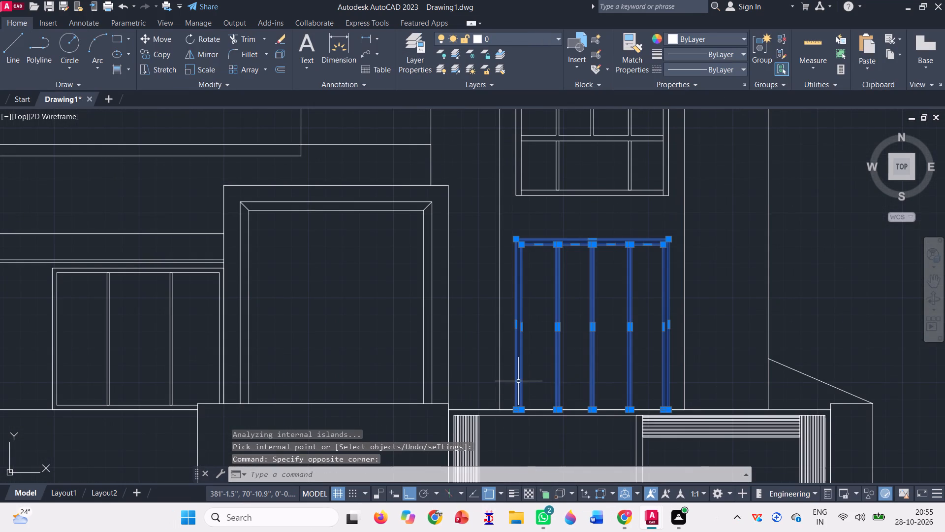
scroll(410, 342, down, 3)
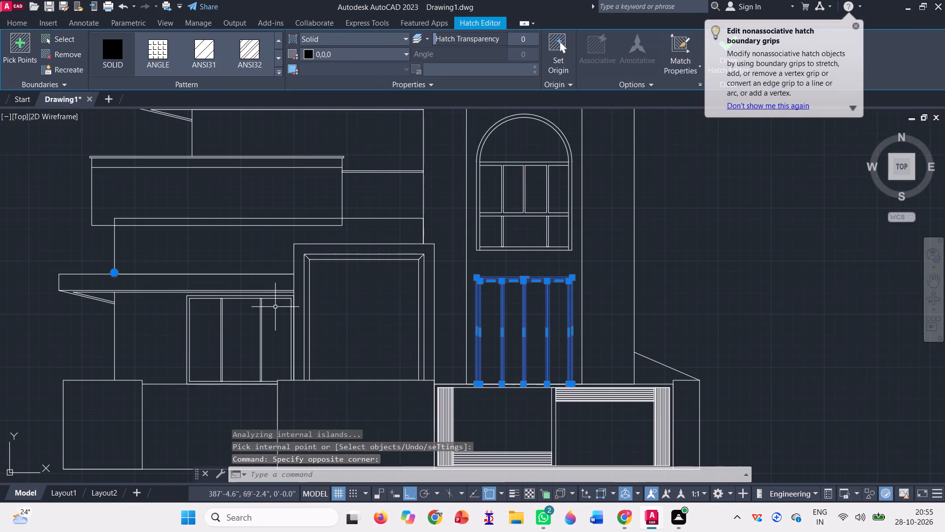
text(co)
key(space)
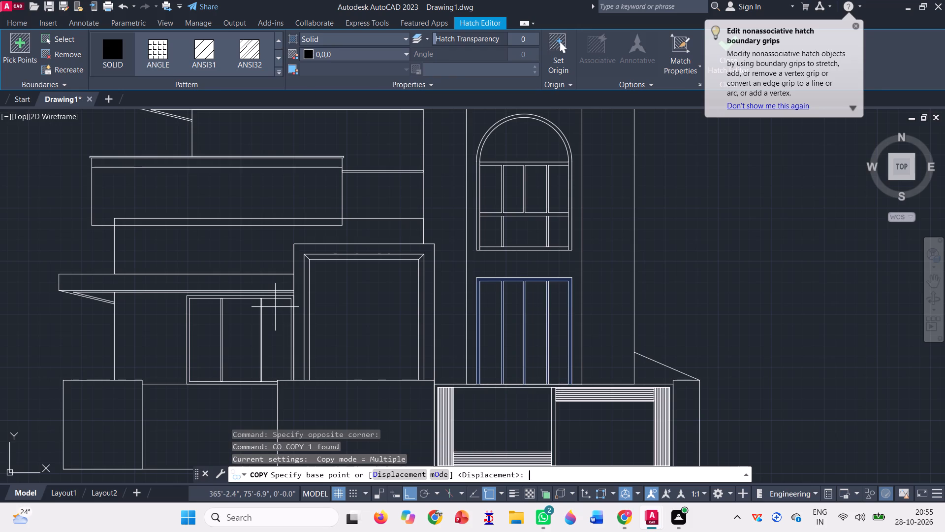
scroll(372, 294, down, 1)
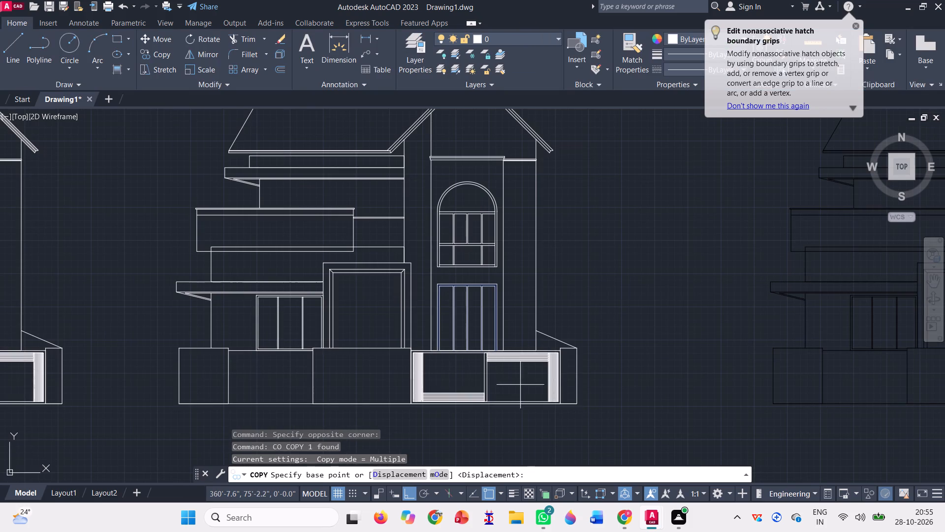
click(580, 405)
scroll(621, 378, down, 2)
scroll(444, 391, up, 3)
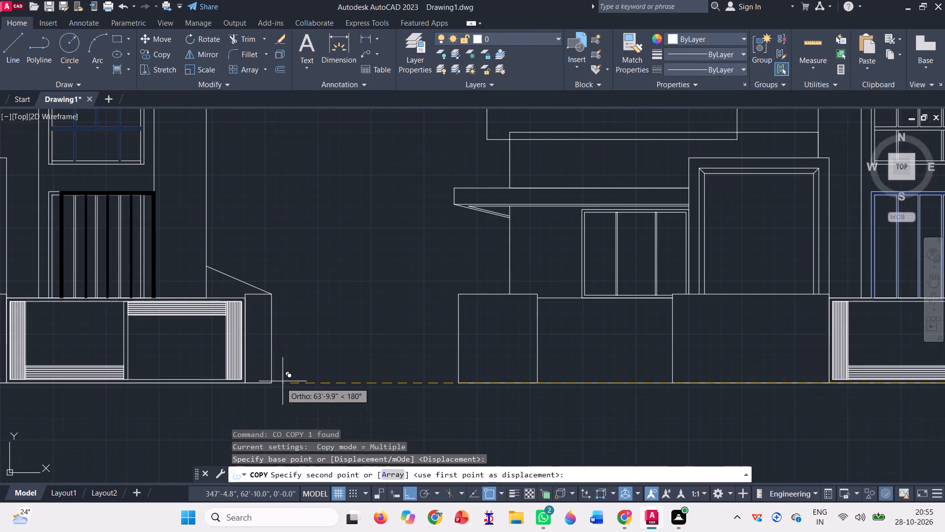
click(274, 386)
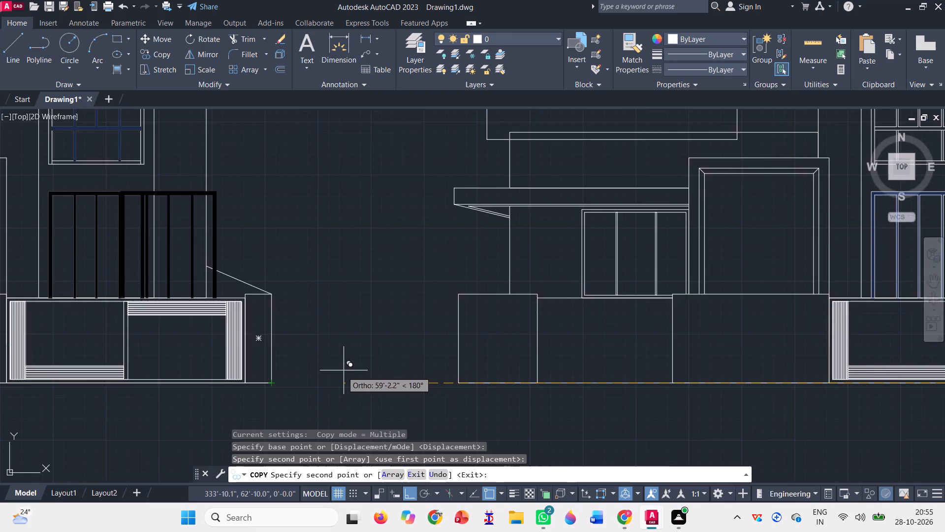
scroll(344, 369, down, 3)
key(space)
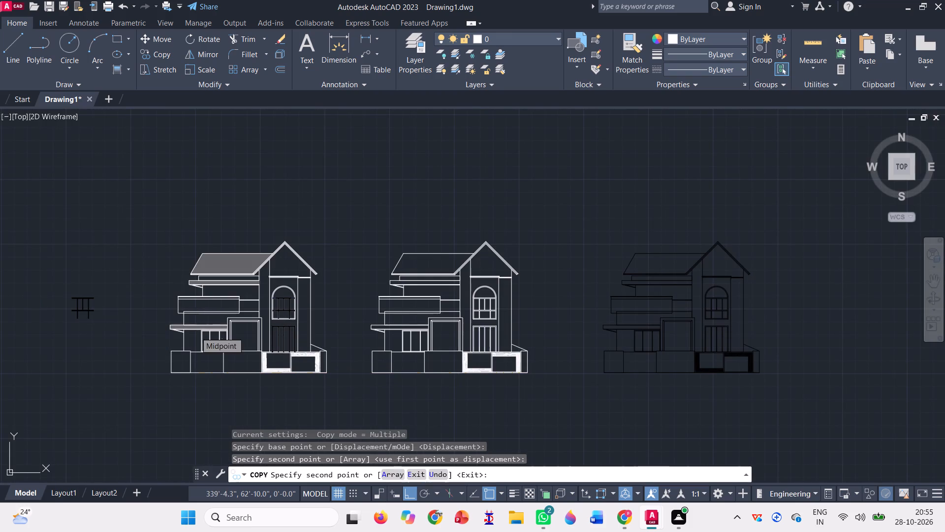
Remove the stray black mullion pieces standing apart beside the original house with Trim.
click(241, 37)
scroll(74, 304, up, 3)
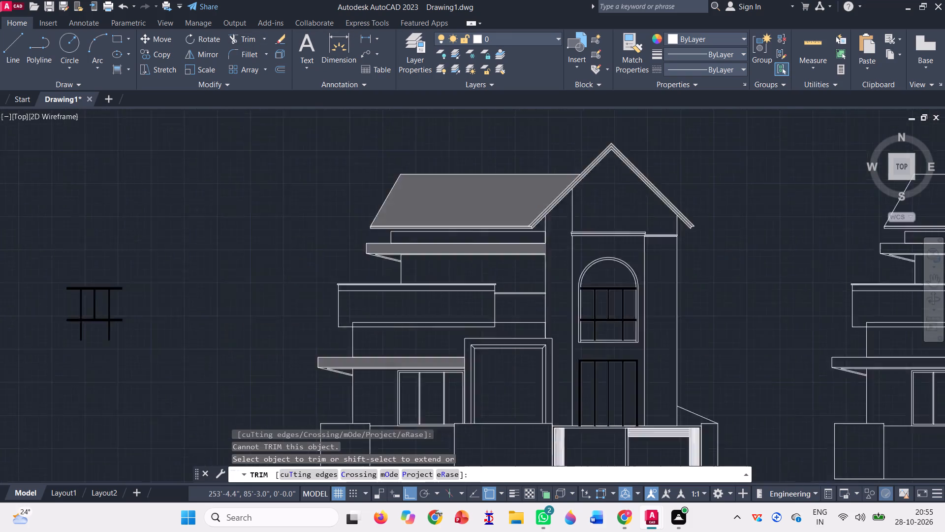
click(75, 278)
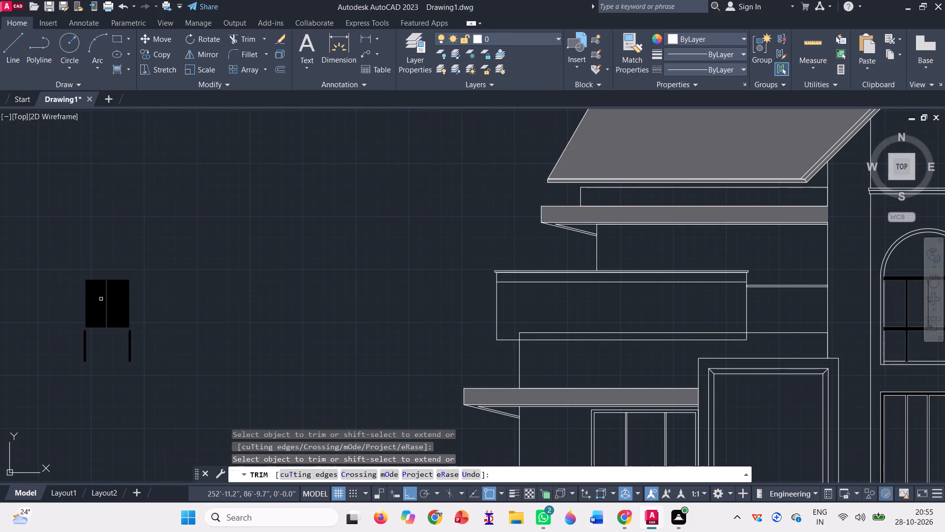
click(107, 303)
click(95, 296)
click(110, 303)
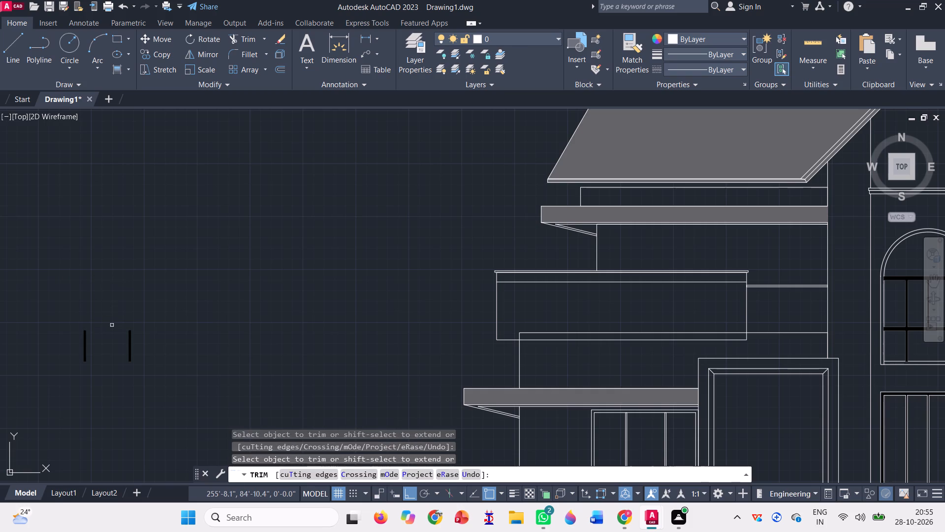
click(134, 345)
click(59, 345)
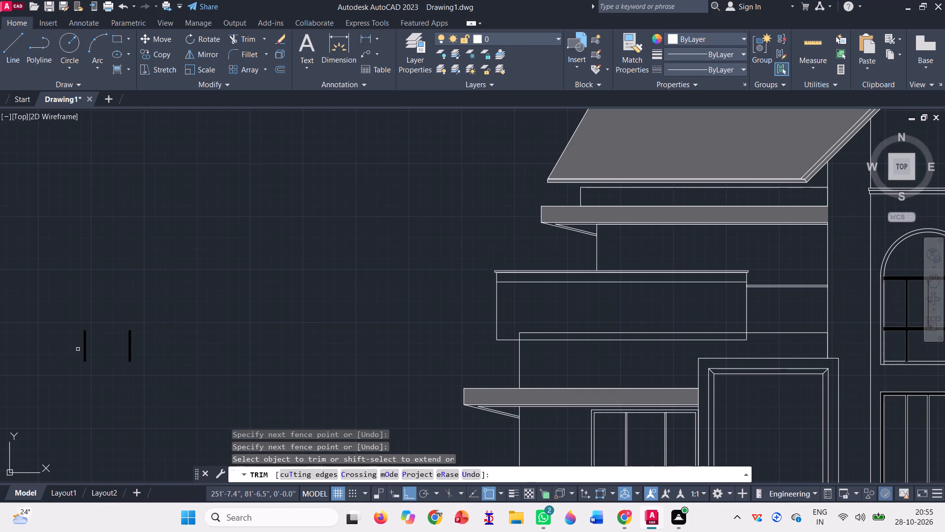
scroll(85, 353, up, 3)
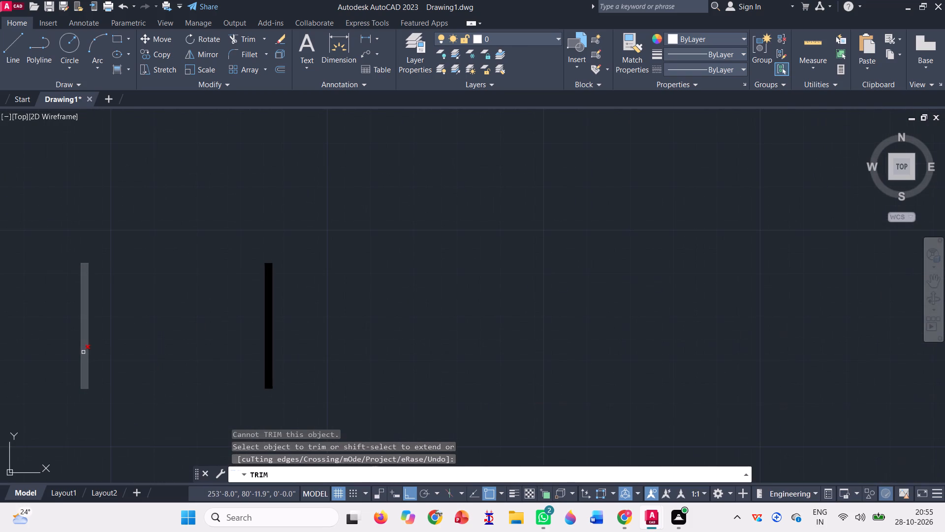
click(81, 350)
click(269, 344)
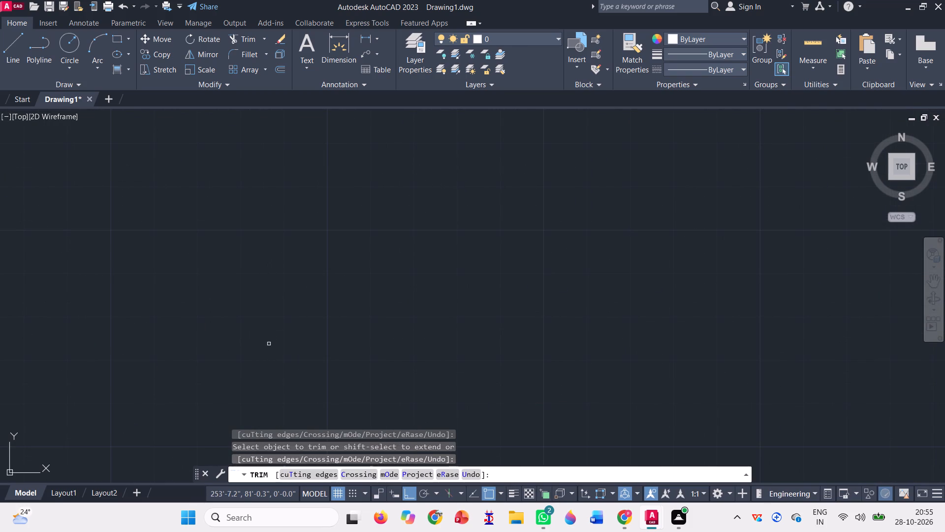
Remove the black fill from the middle house copy's lower tower window with Trim, and leave the command.
scroll(204, 357, down, 6)
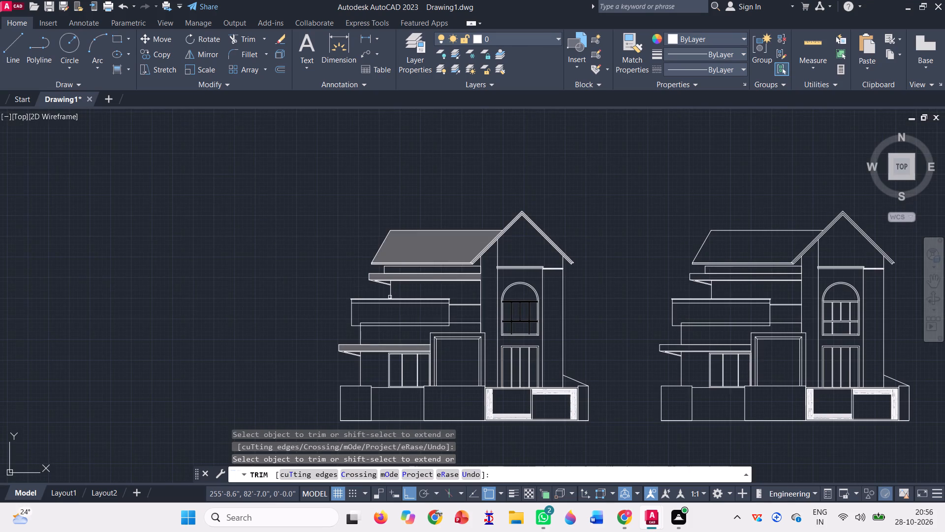
scroll(251, 300, down, 1)
scroll(601, 342, up, 3)
scroll(640, 314, up, 4)
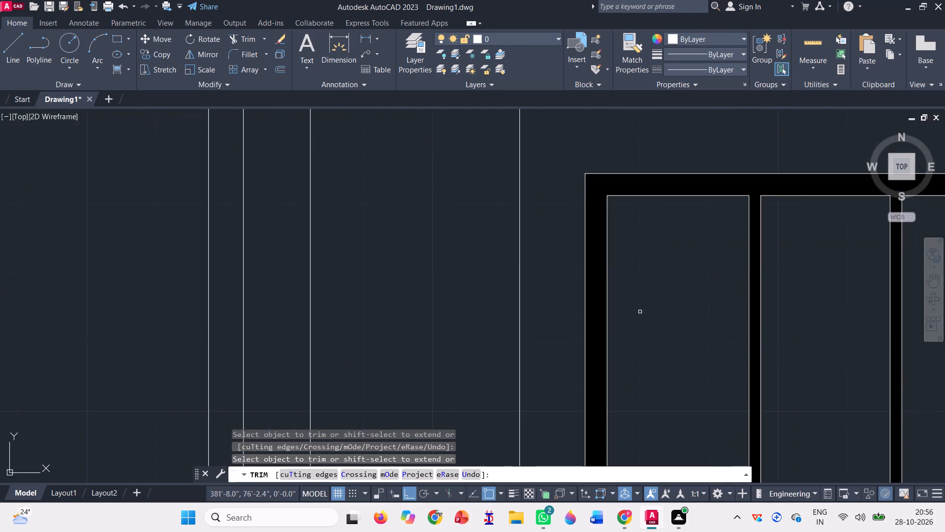
click(600, 267)
scroll(600, 267, down, 4)
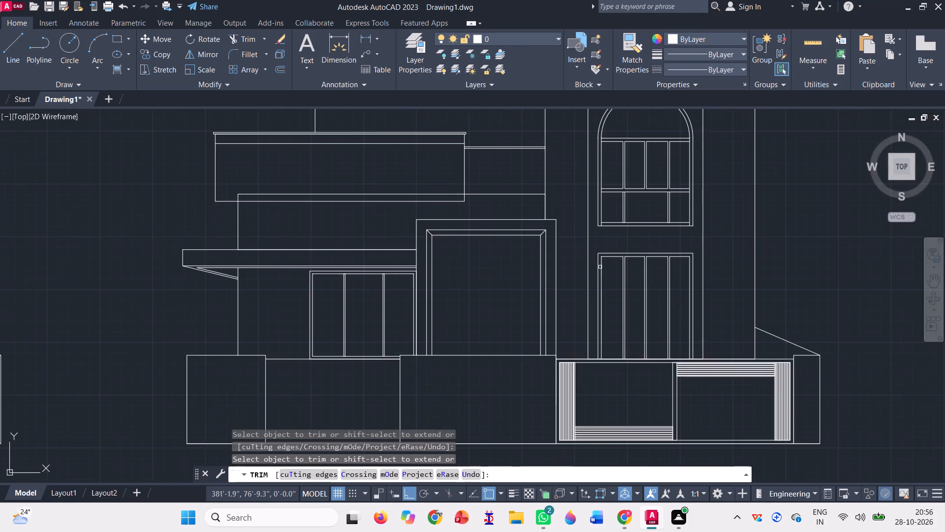
scroll(600, 267, down, 2)
scroll(288, 283, up, 4)
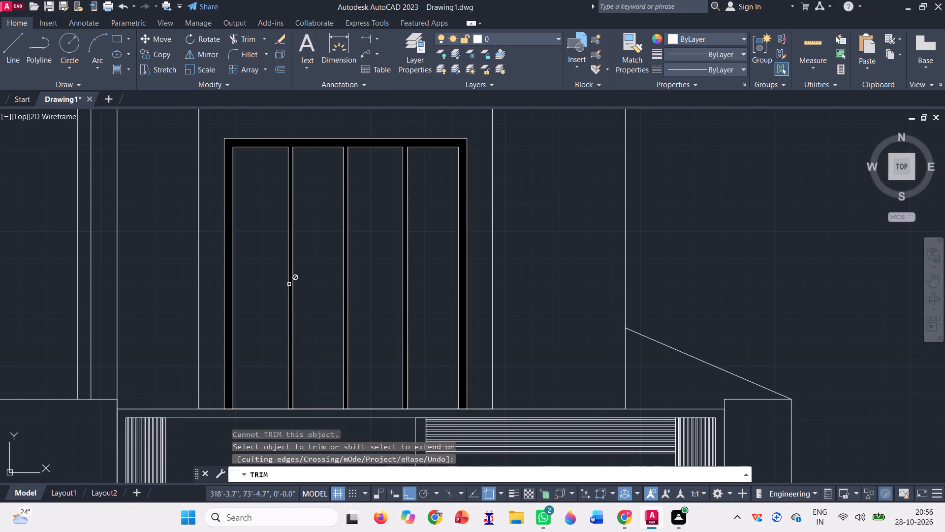
scroll(332, 296, down, 3)
key(Escape)
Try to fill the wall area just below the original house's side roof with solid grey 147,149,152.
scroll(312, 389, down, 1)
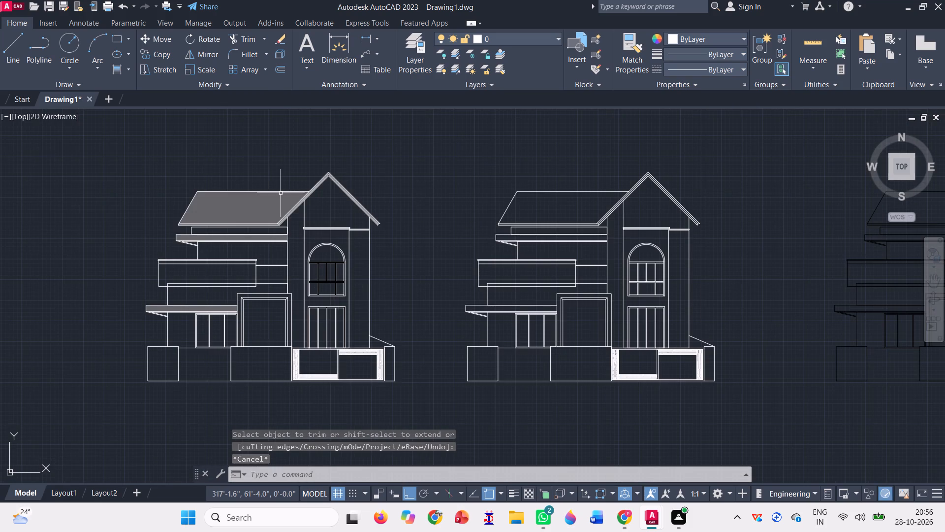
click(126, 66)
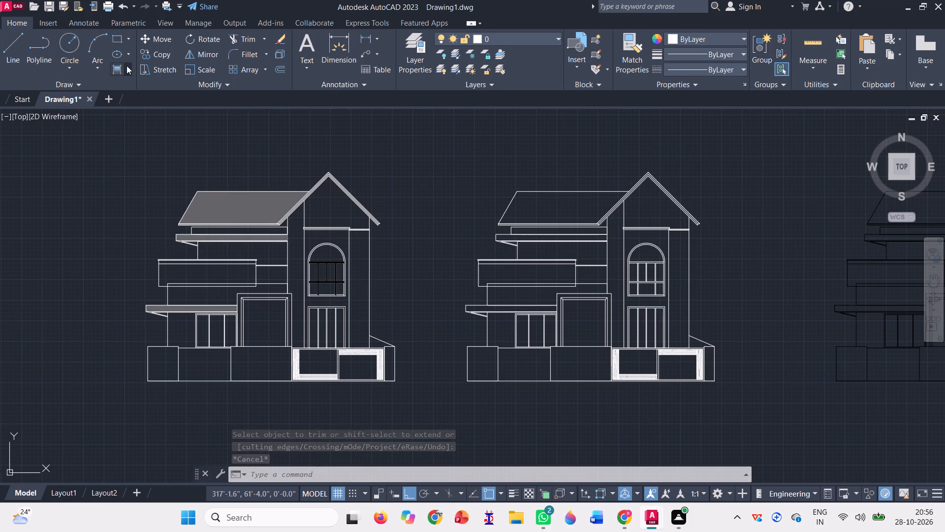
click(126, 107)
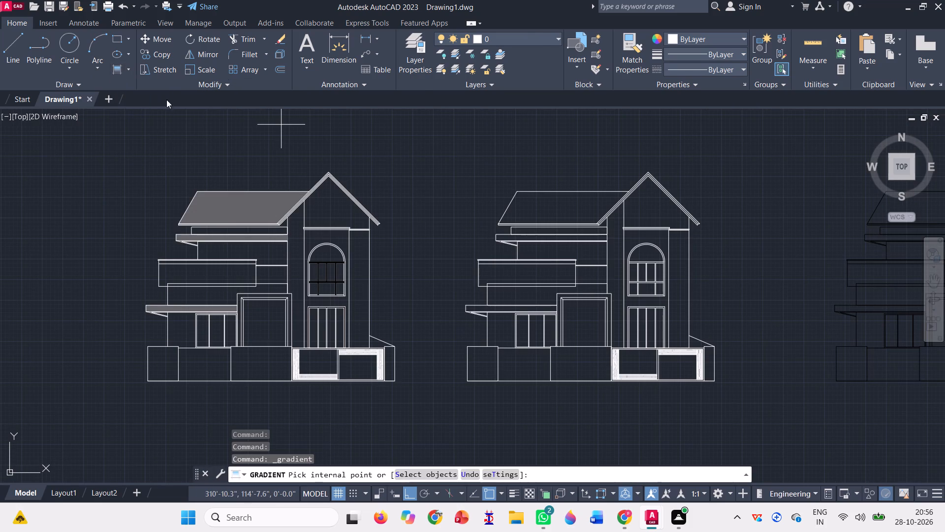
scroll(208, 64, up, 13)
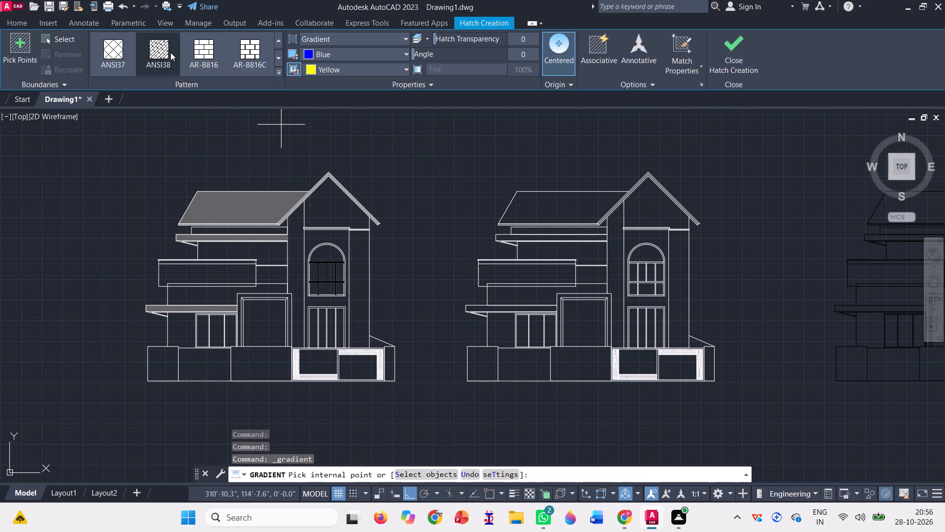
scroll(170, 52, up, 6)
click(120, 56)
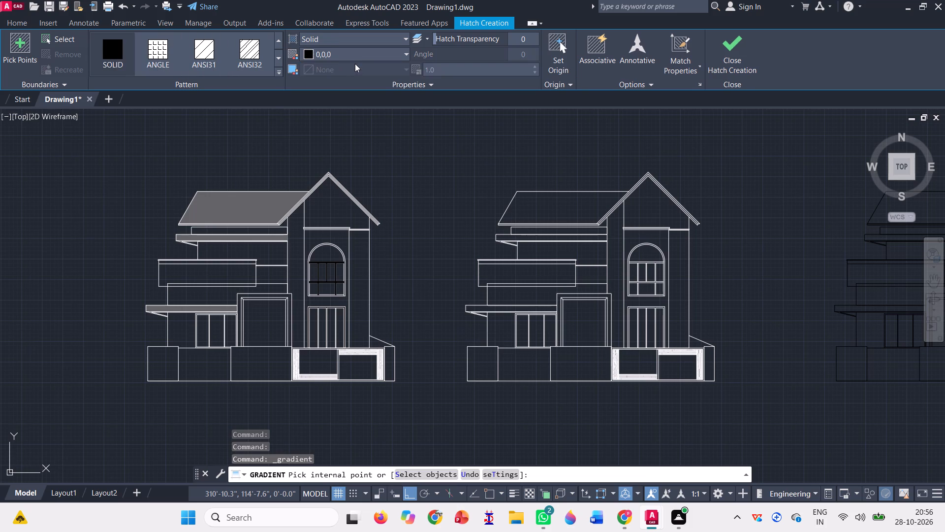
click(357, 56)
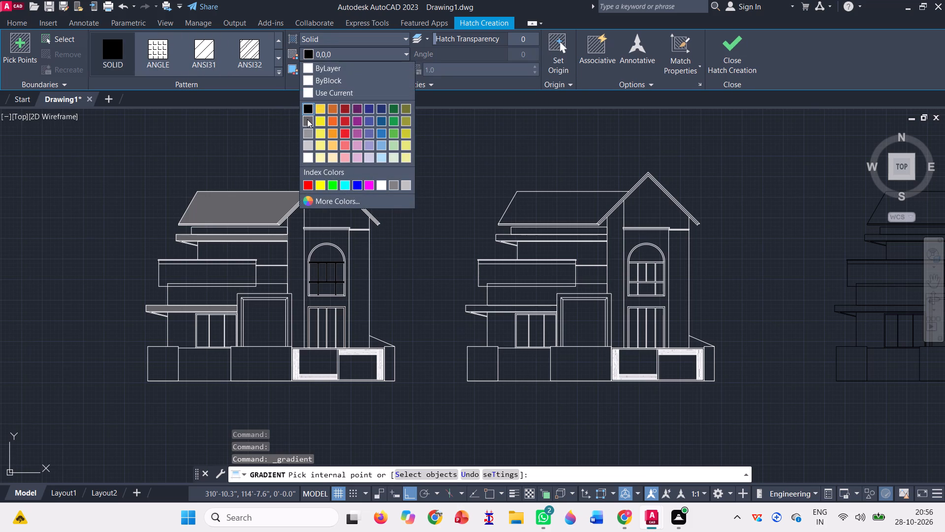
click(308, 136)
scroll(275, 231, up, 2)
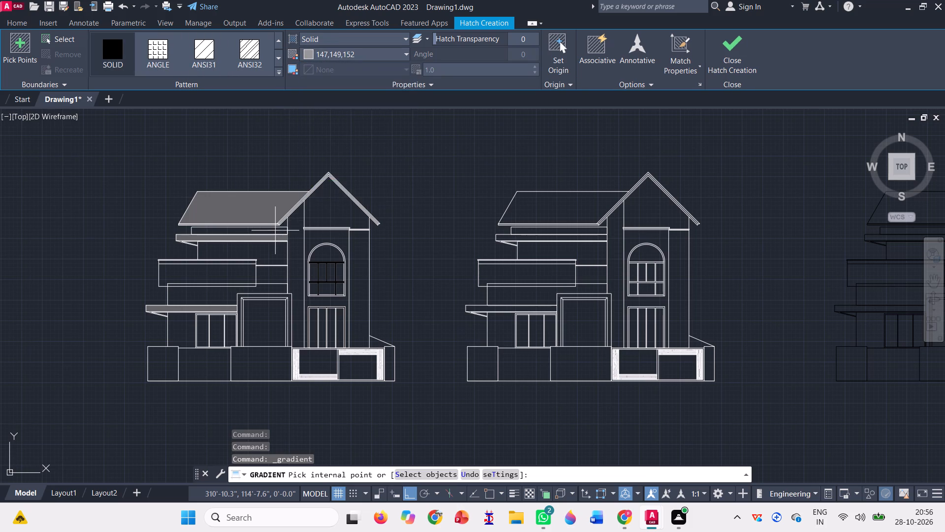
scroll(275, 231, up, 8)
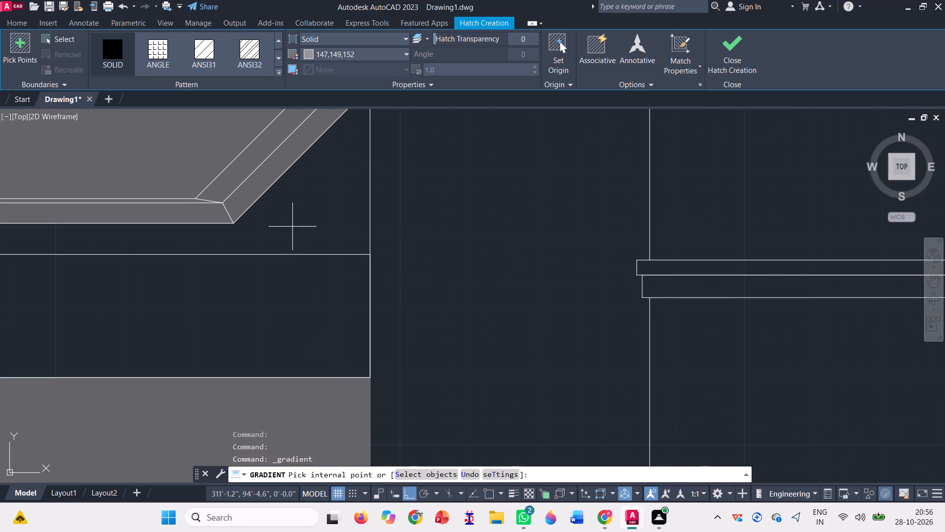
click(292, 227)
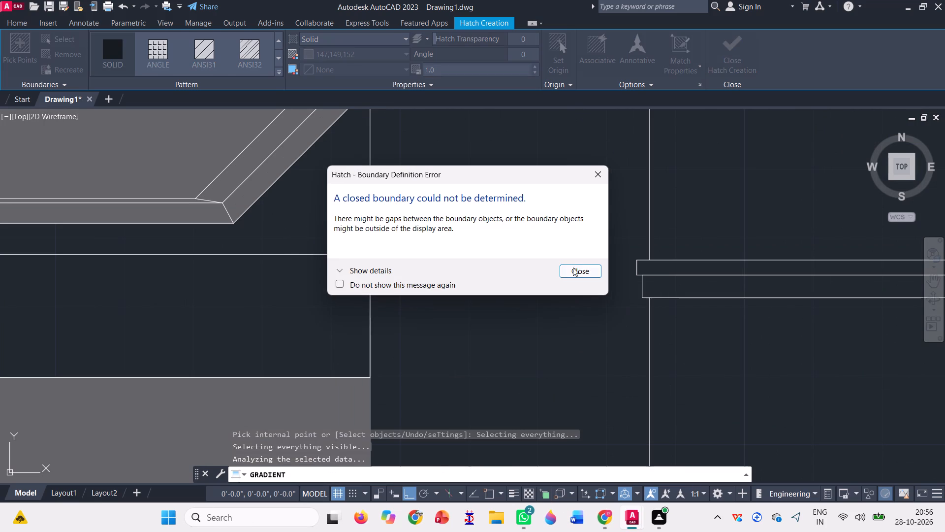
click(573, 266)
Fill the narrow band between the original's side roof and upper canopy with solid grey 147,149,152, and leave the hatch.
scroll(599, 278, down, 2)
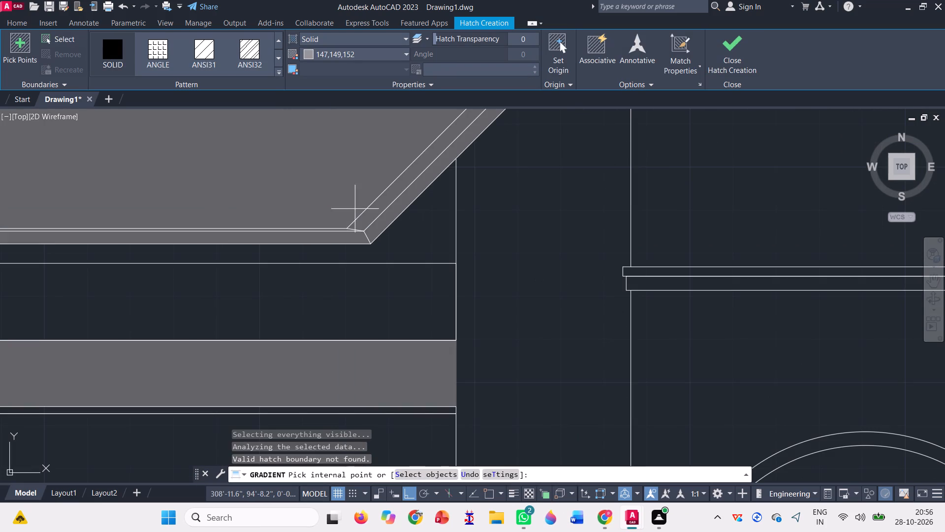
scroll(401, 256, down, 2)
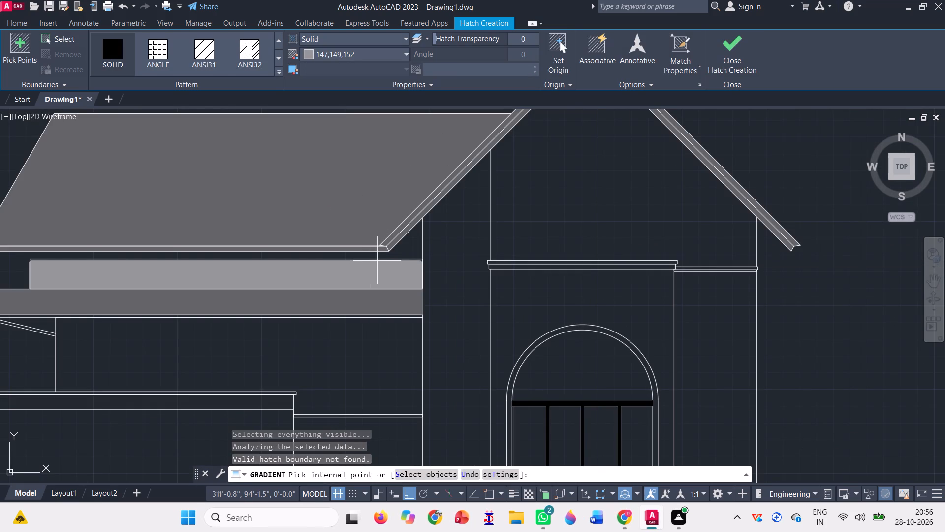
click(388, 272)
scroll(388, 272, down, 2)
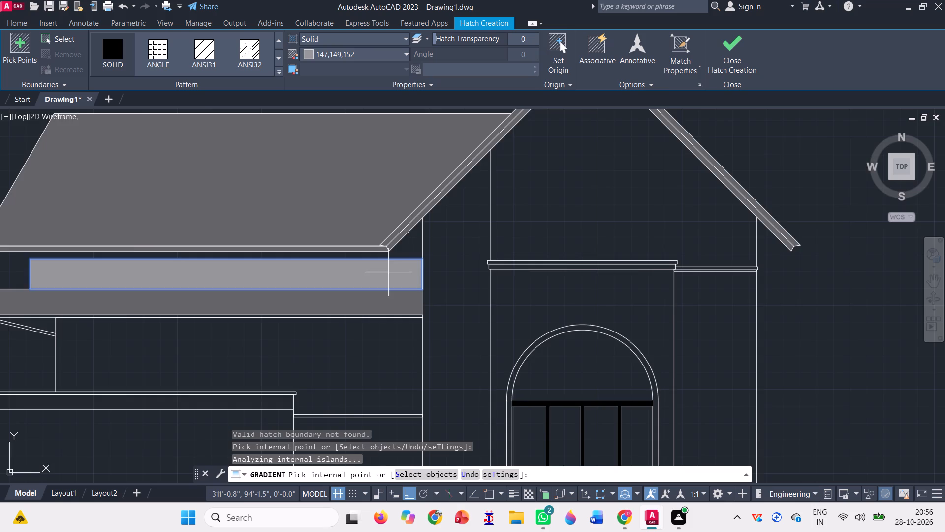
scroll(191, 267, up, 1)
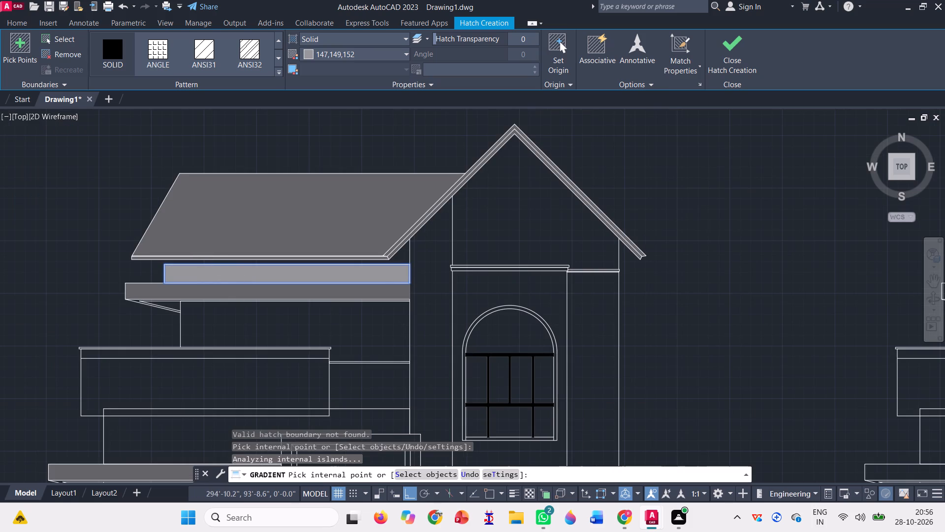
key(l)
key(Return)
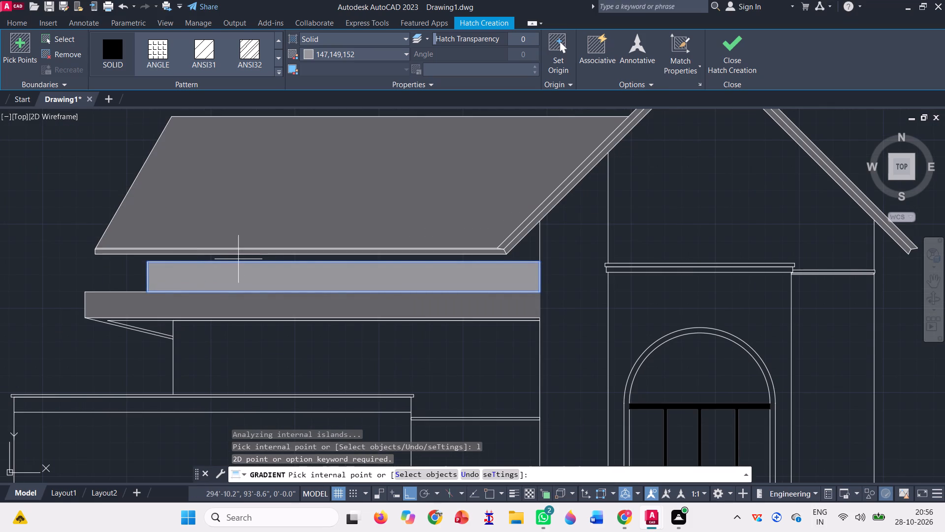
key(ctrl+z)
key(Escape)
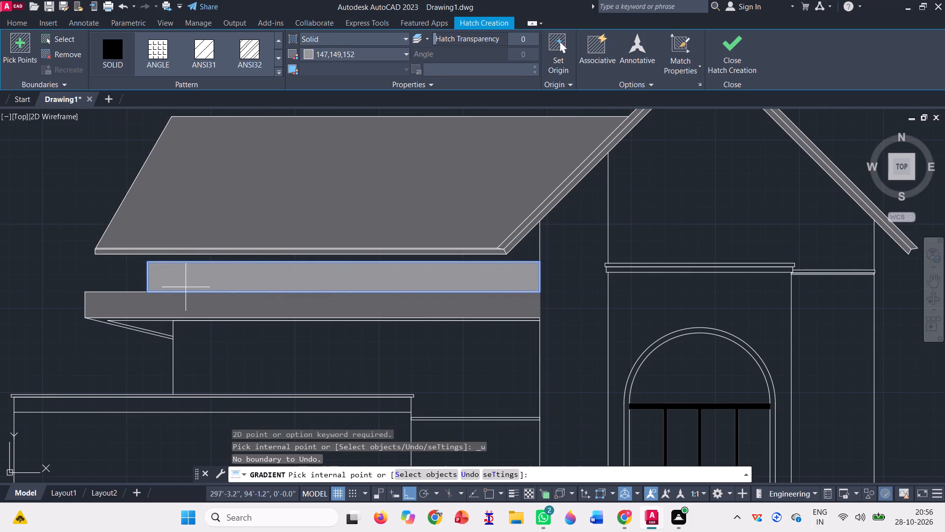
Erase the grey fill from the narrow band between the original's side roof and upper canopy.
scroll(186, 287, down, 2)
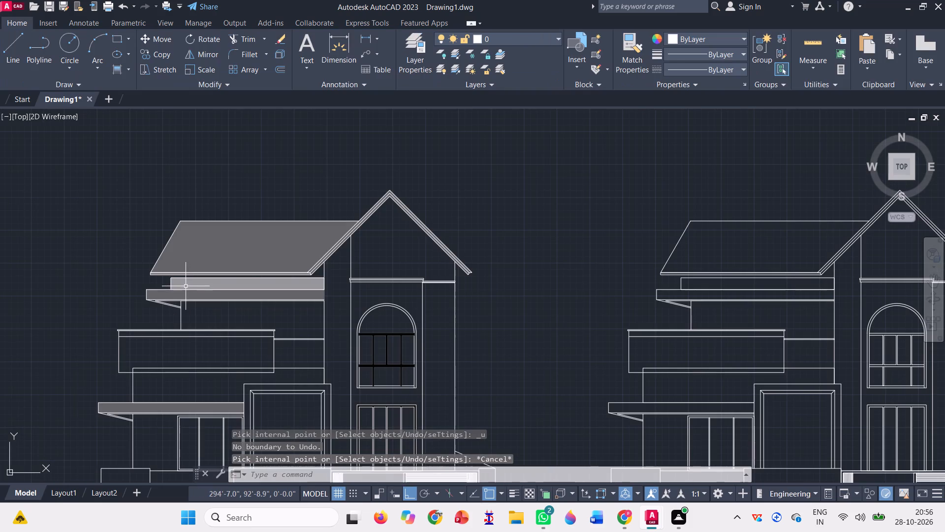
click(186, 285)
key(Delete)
Draw a short vertical line from the original's narrow band corner up to the underside of the side roof.
key(l)
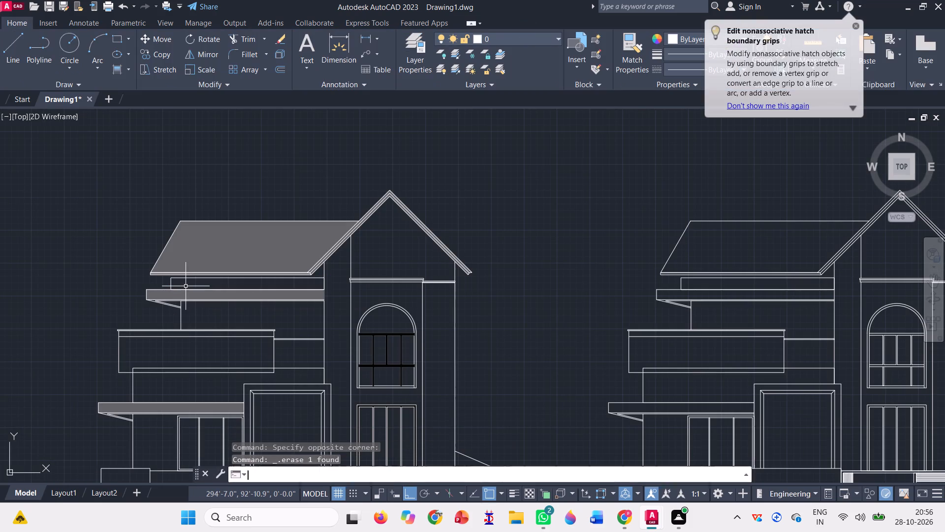
key(Return)
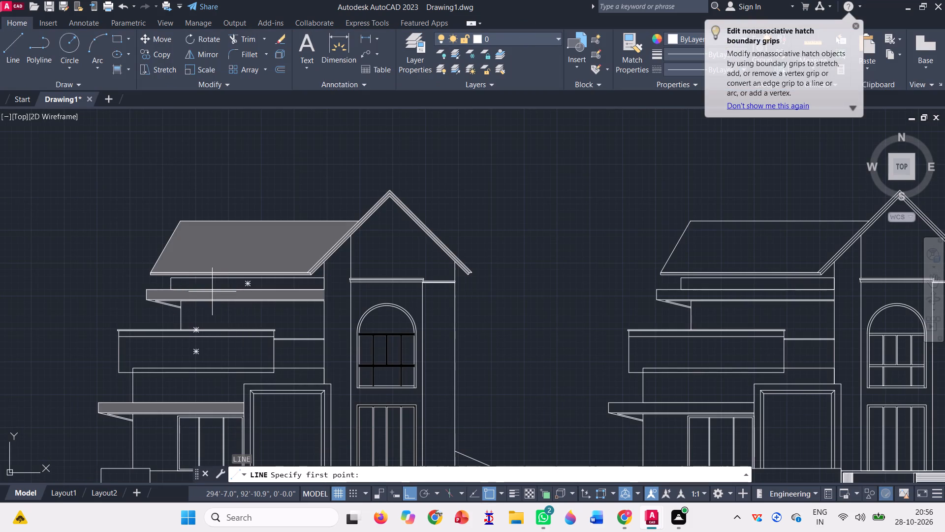
scroll(162, 271, up, 4)
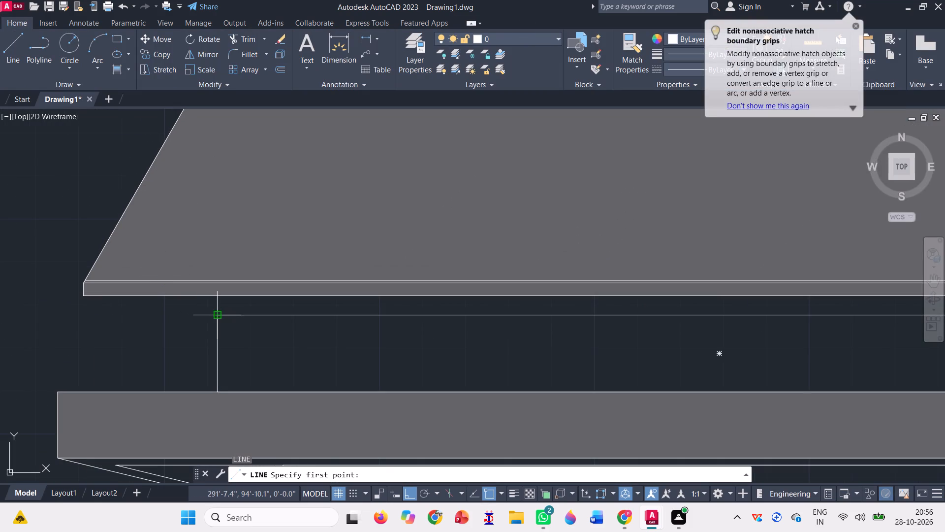
click(214, 313)
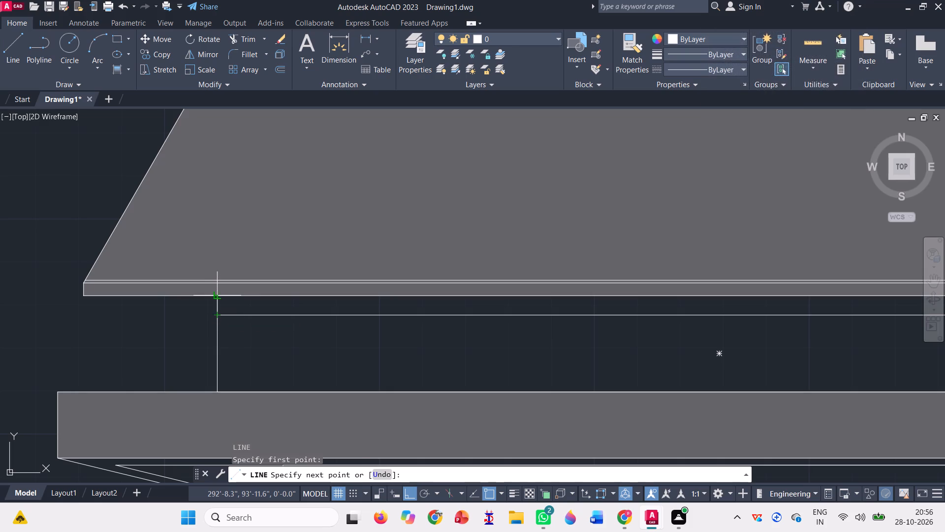
click(217, 297)
key(space)
Erase the narrow band rectangle between the original's side roof and upper canopy.
scroll(186, 333, down, 1)
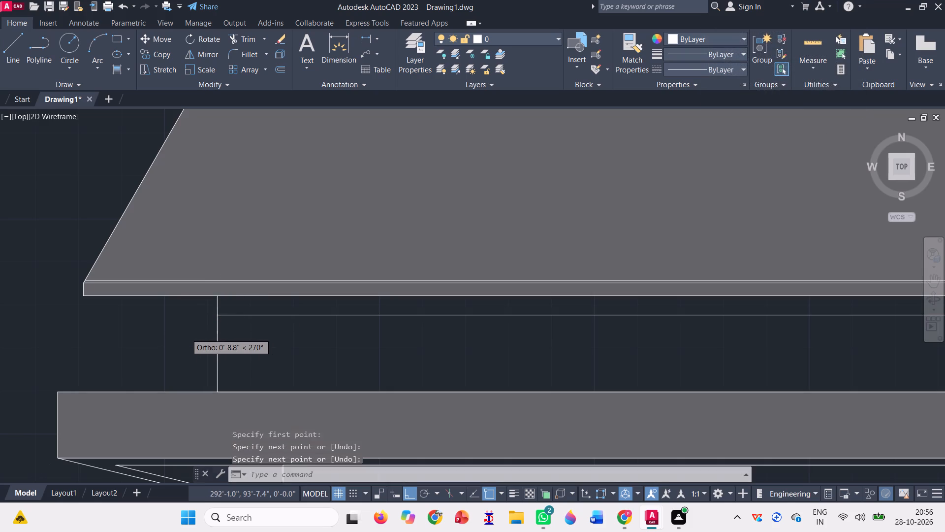
scroll(186, 333, down, 1)
click(260, 330)
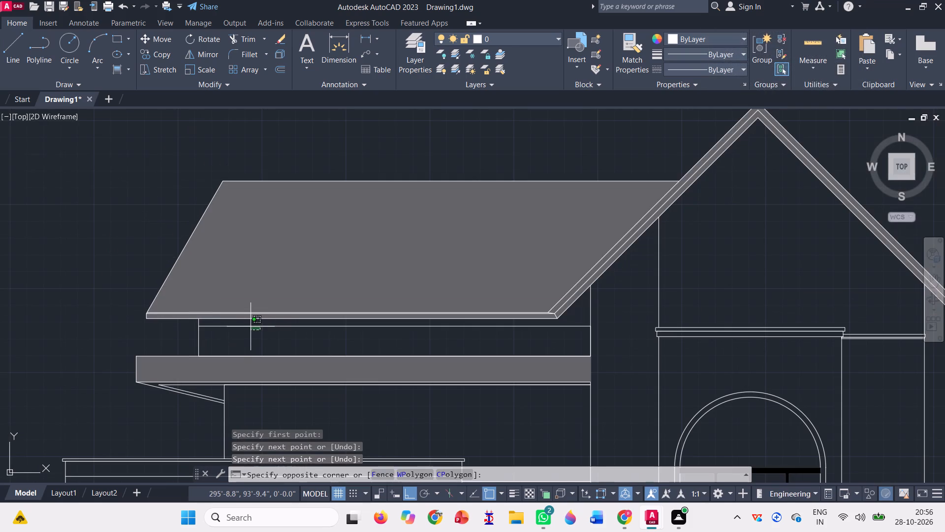
click(251, 327)
click(250, 326)
click(246, 326)
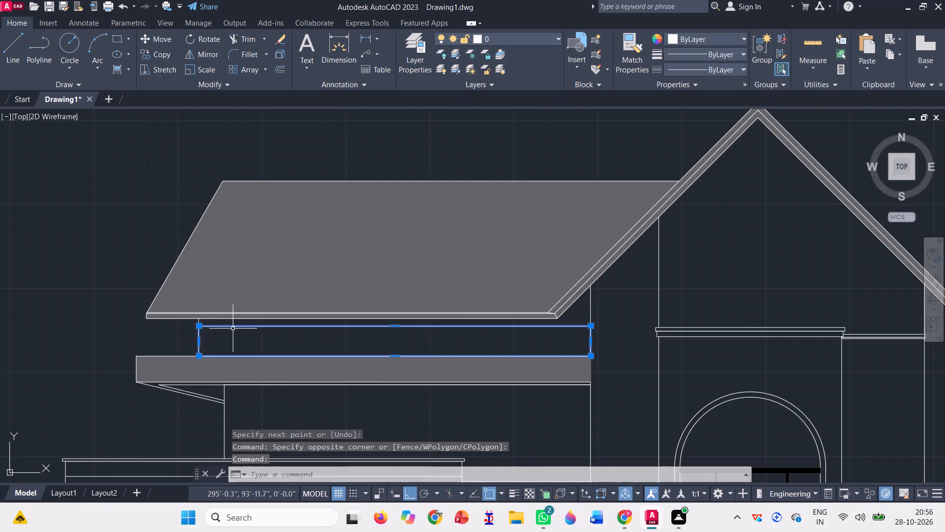
key(Delete)
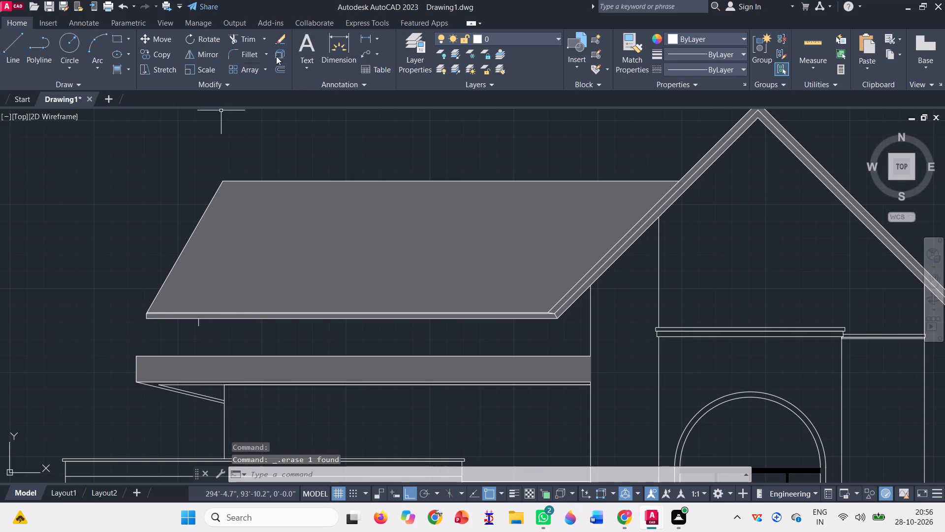
Extend the short vertical line under the original's side roof down to the upper canopy, and leave Extend.
click(266, 32)
click(263, 42)
click(262, 92)
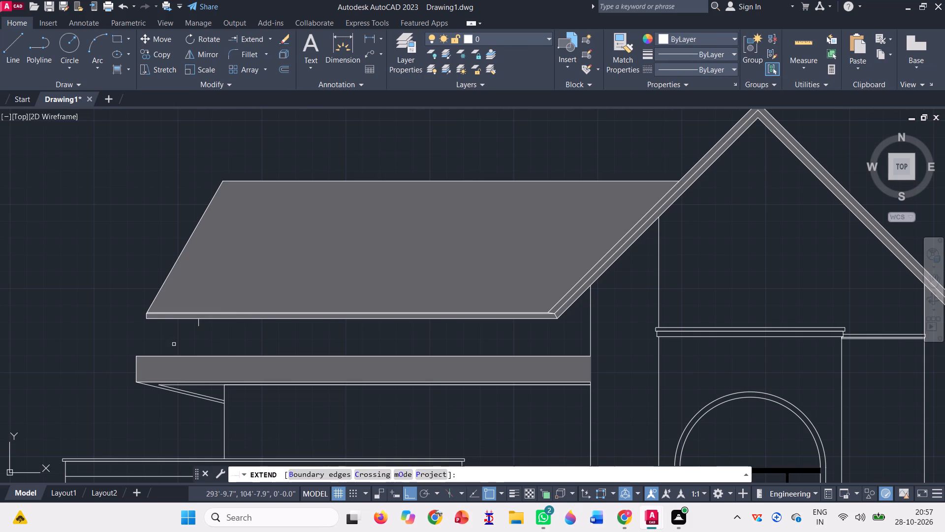
scroll(174, 346, up, 2)
click(213, 290)
click(275, 285)
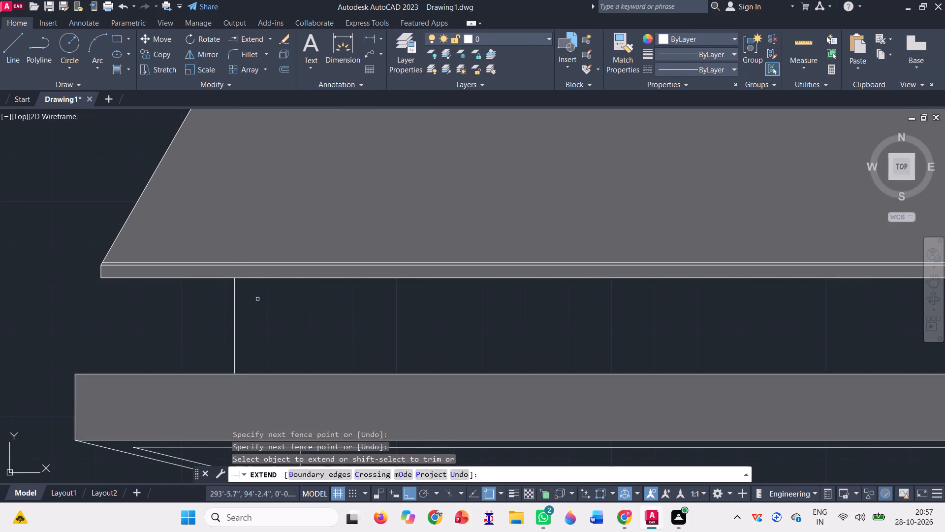
scroll(152, 317, down, 5)
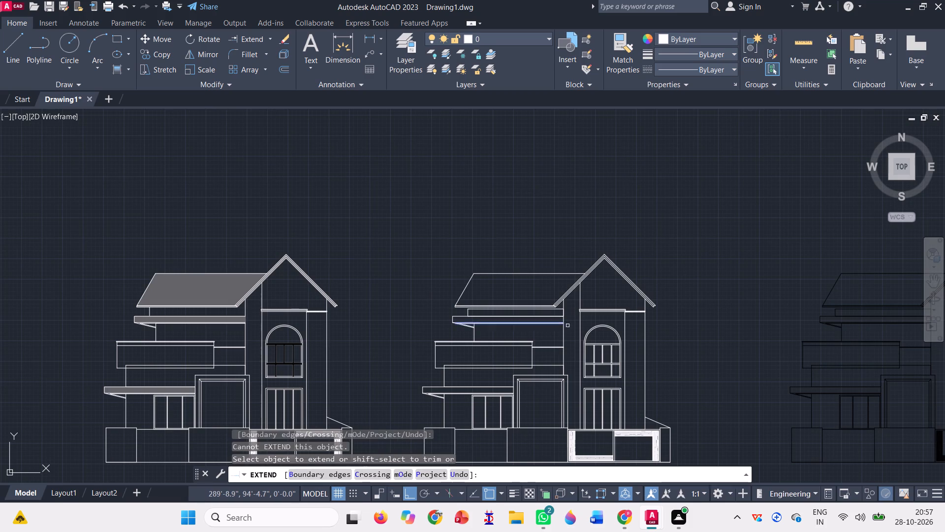
key(Escape)
On the middle house copy, draw a vertical line at the narrow band's outer end, from the upper canopy to the side roof.
scroll(558, 315, up, 3)
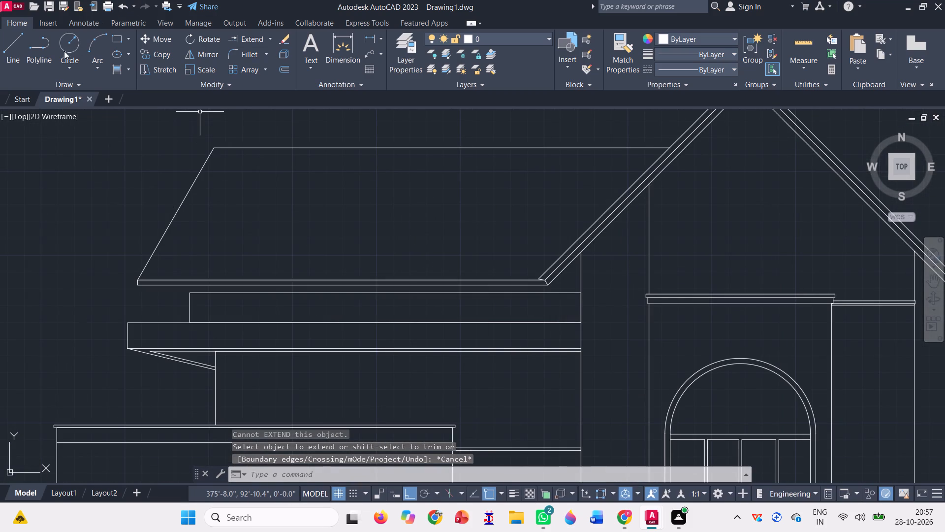
click(6, 57)
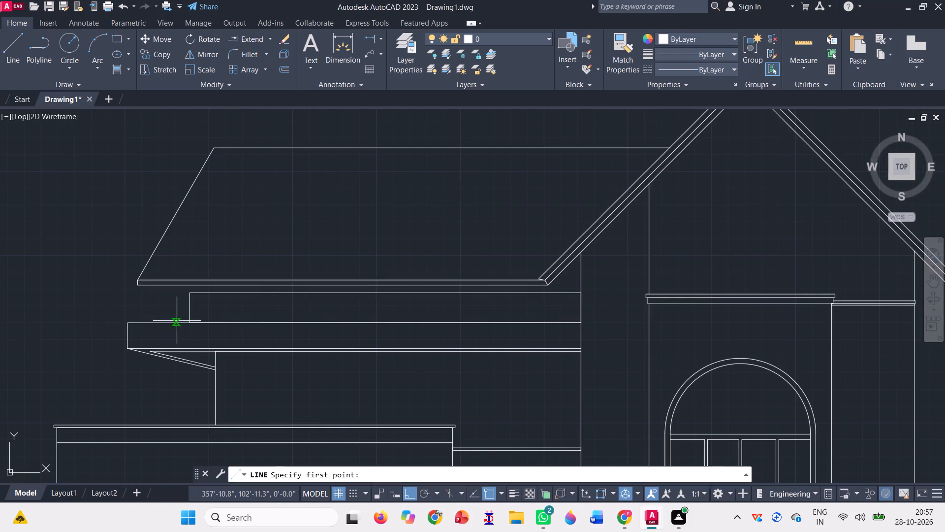
click(188, 322)
scroll(181, 285, up, 2)
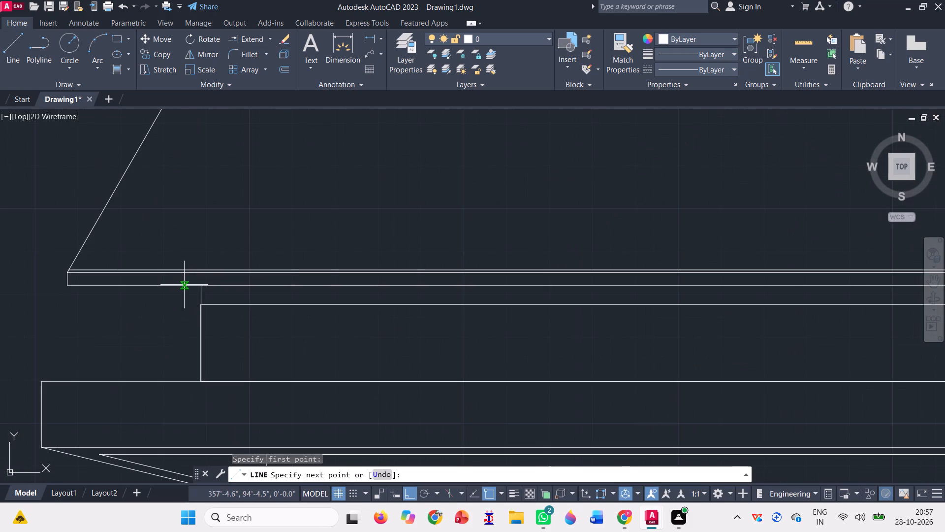
click(198, 283)
scroll(143, 324, down, 2)
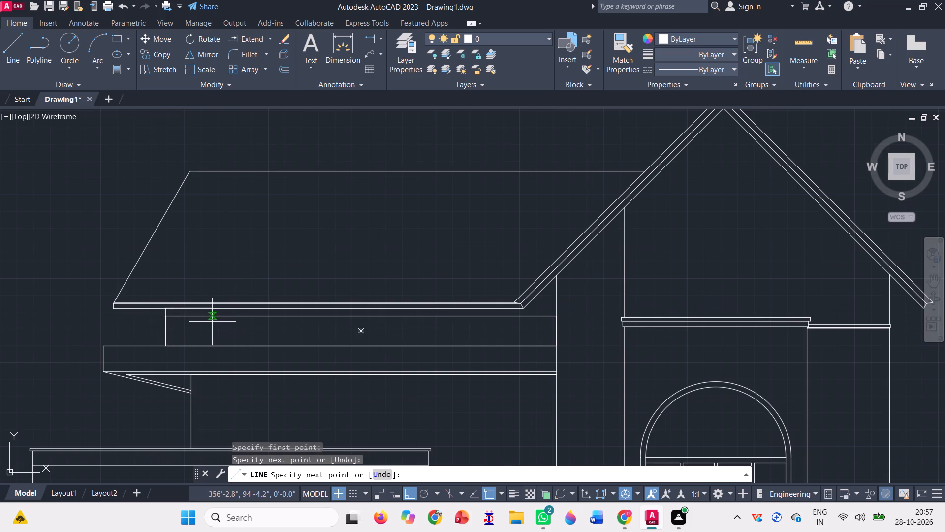
key(space)
Erase the narrow band rectangle between the middle copy's side roof and upper canopy.
scroll(212, 319, up, 2)
click(212, 318)
click(190, 302)
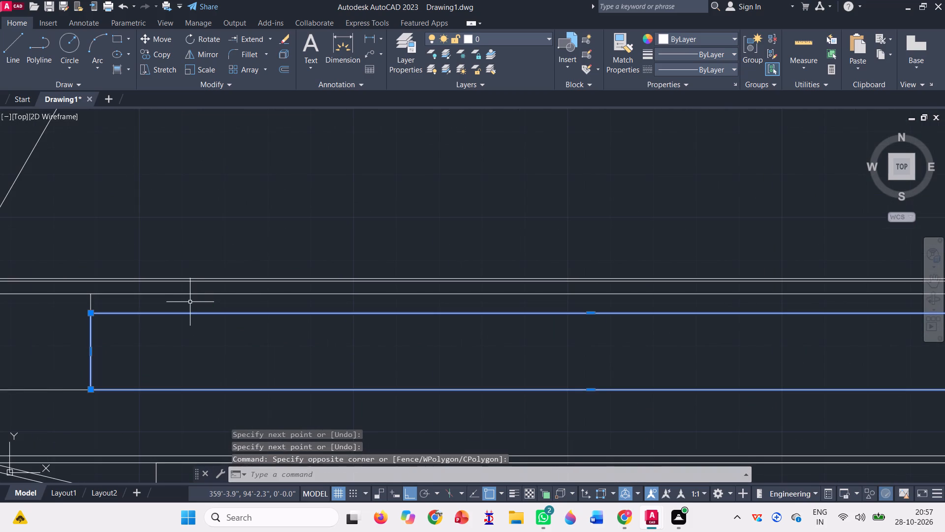
key(Delete)
With the current colour set to black 0,0,0, draw the band's outer vertical line from canopy to side roof on the black house copy.
scroll(190, 302, down, 3)
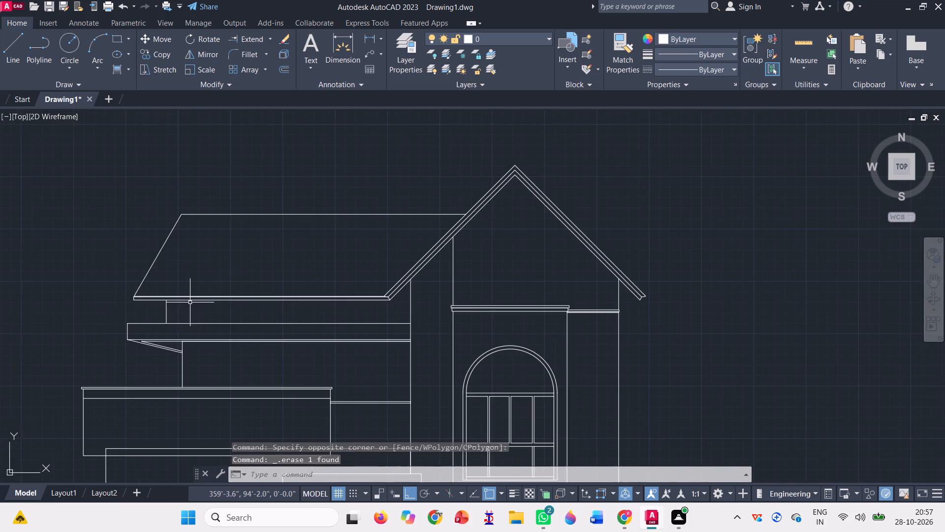
scroll(189, 301, down, 2)
scroll(552, 294, up, 3)
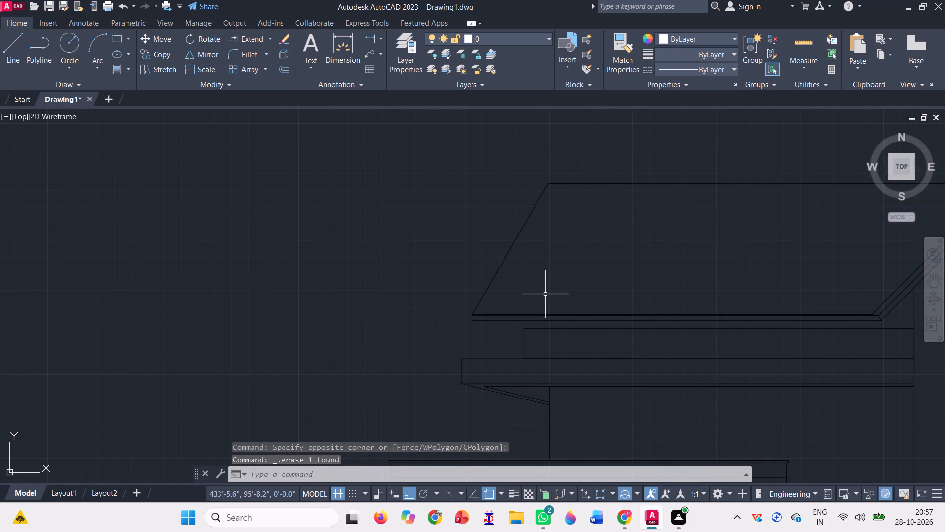
click(690, 34)
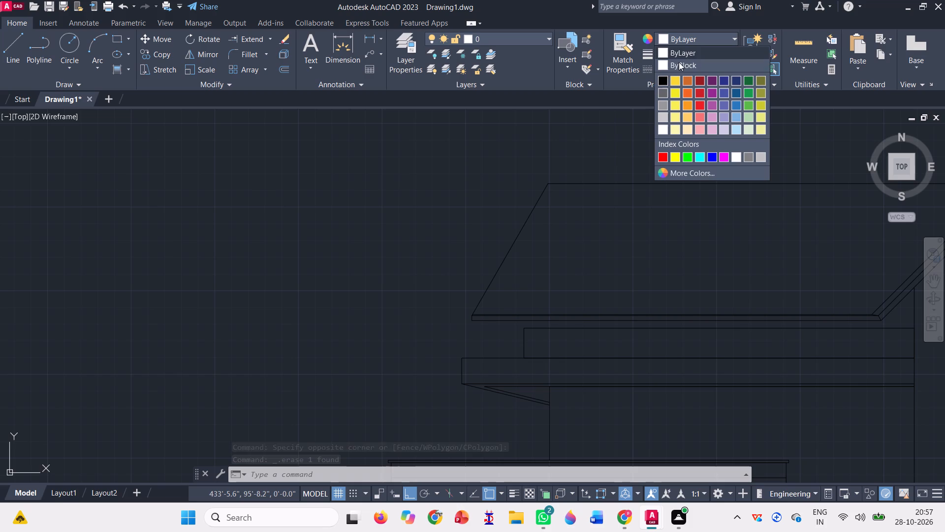
click(661, 78)
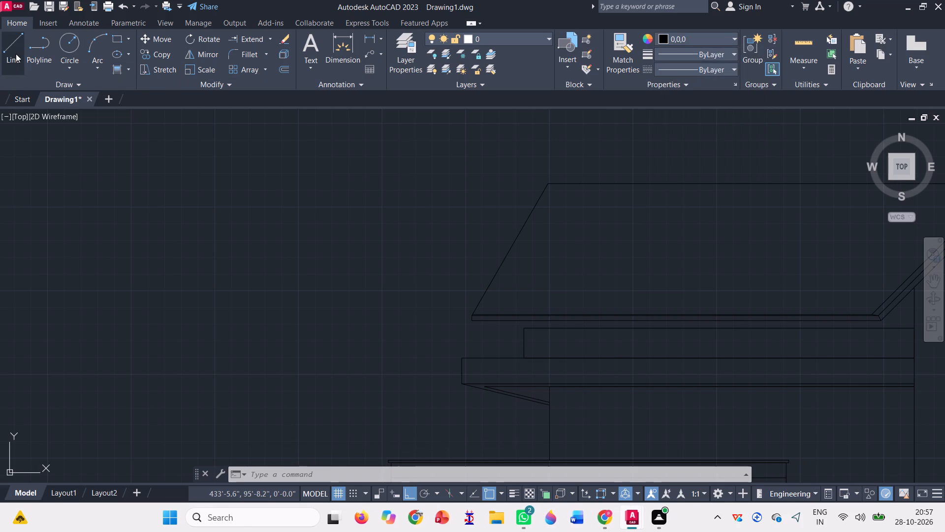
click(16, 50)
scroll(467, 256, up, 1)
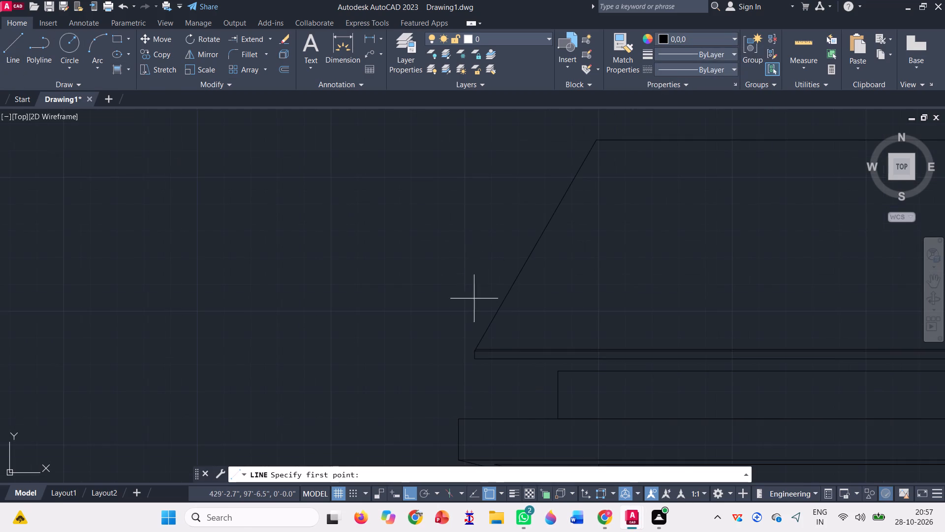
click(558, 418)
scroll(567, 367, up, 1)
click(554, 356)
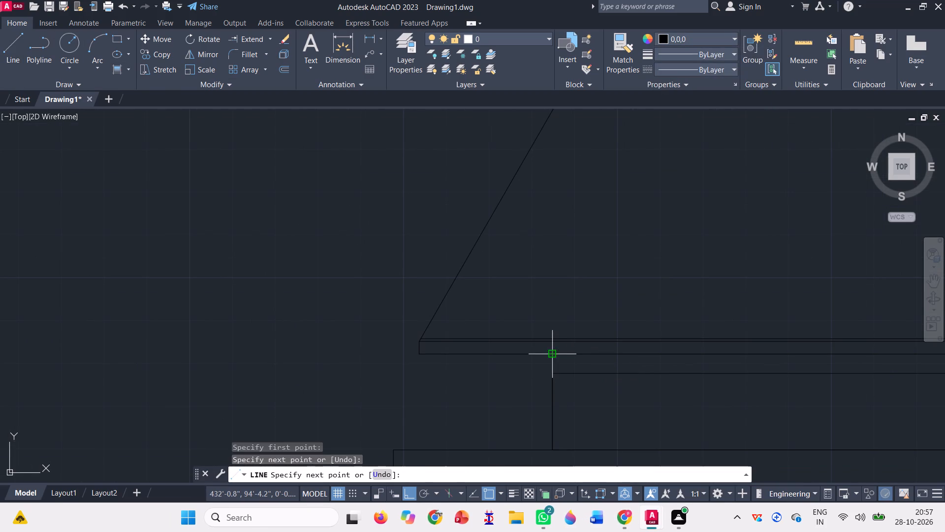
scroll(327, 293, down, 2)
key(Escape)
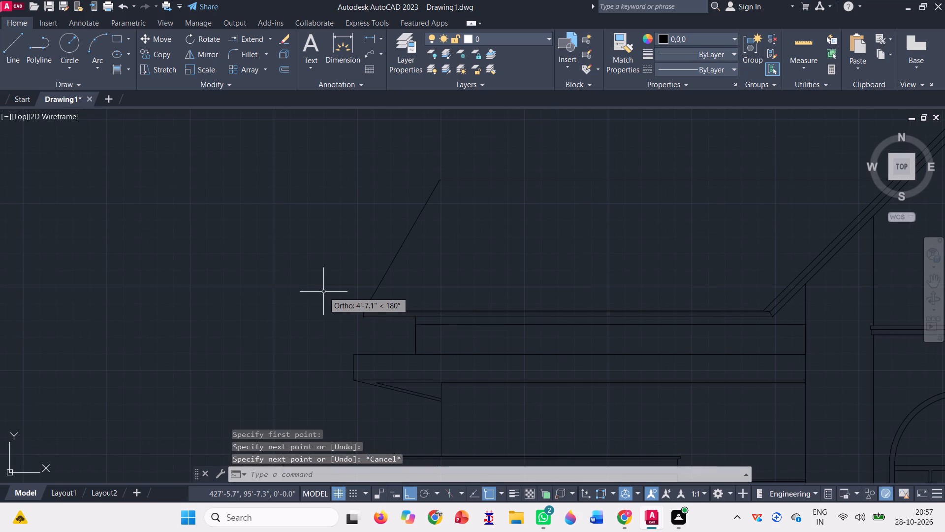
Erase the narrow band rectangle between the black copy's side roof and upper canopy.
scroll(445, 326, up, 2)
click(442, 326)
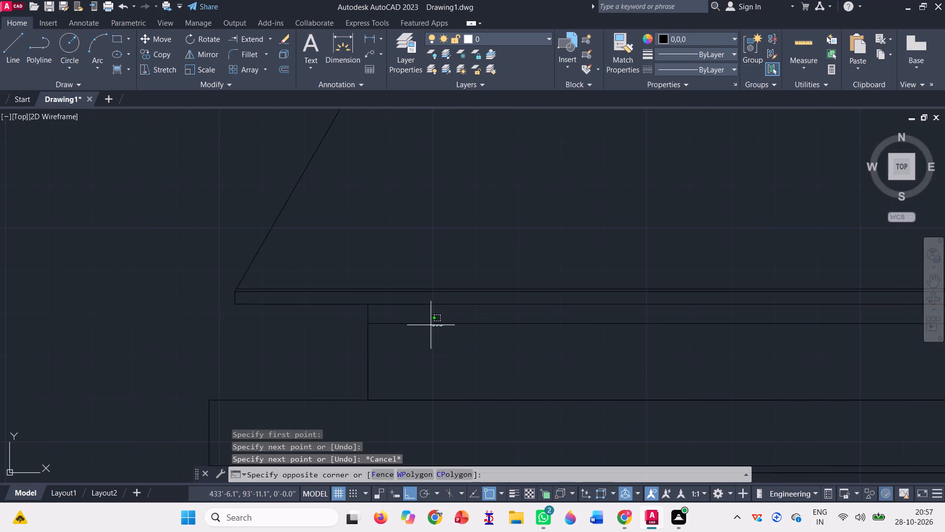
click(429, 322)
scroll(360, 338, down, 3)
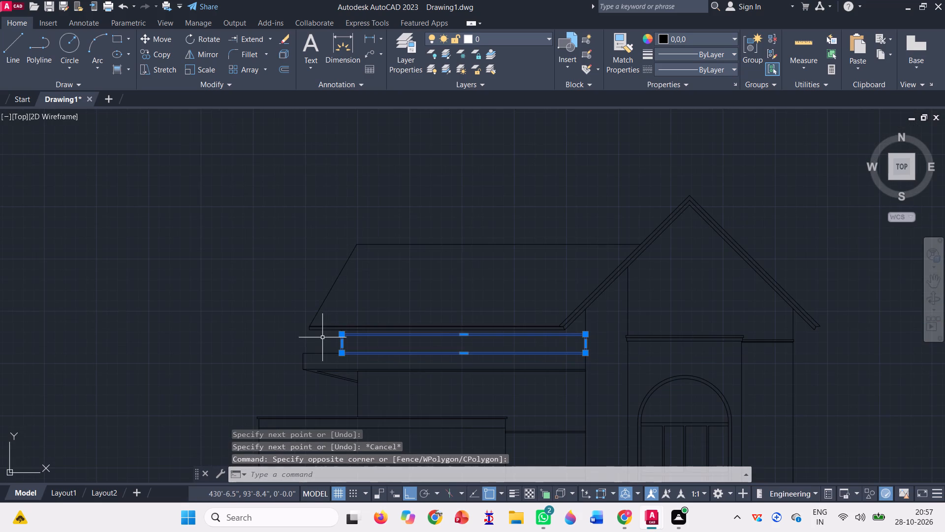
key(Delete)
Set the current object colour back to ByLayer.
scroll(437, 319, down, 1)
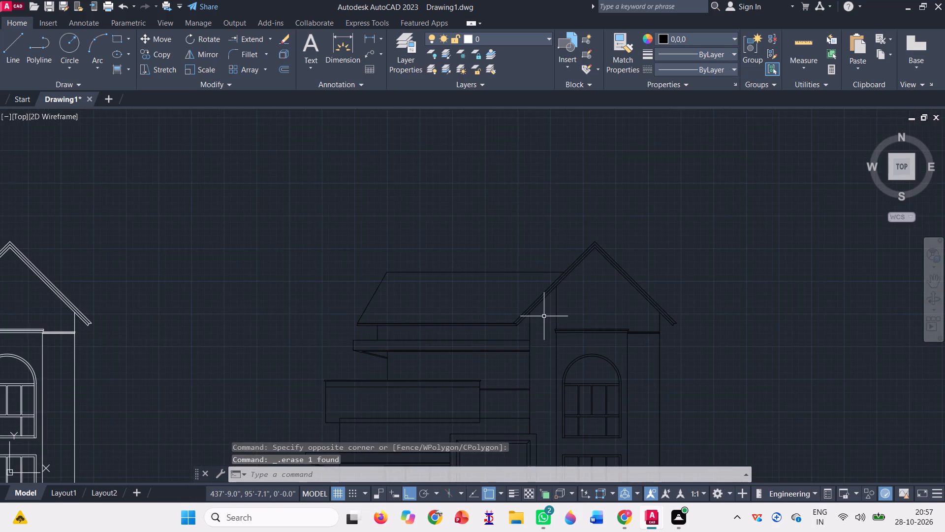
scroll(544, 316, down, 2)
click(707, 36)
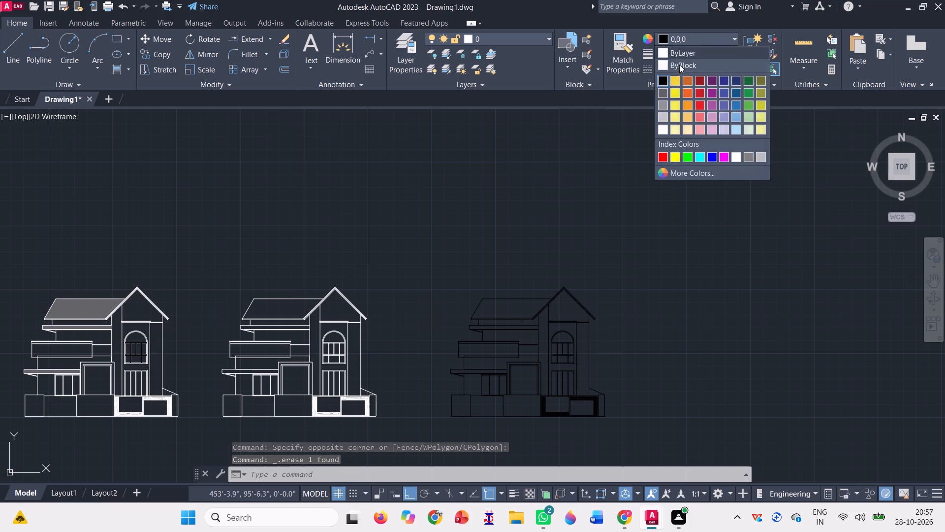
click(676, 51)
Fill the wall band between the original house's side roof and upper canopy with a solid 147,149,152 grey hatch.
scroll(371, 317, down, 1)
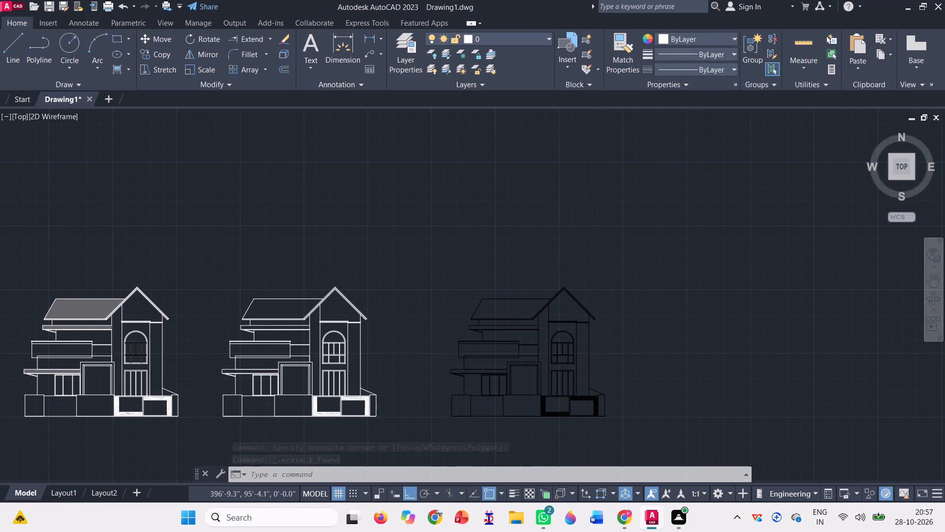
scroll(127, 346, up, 1)
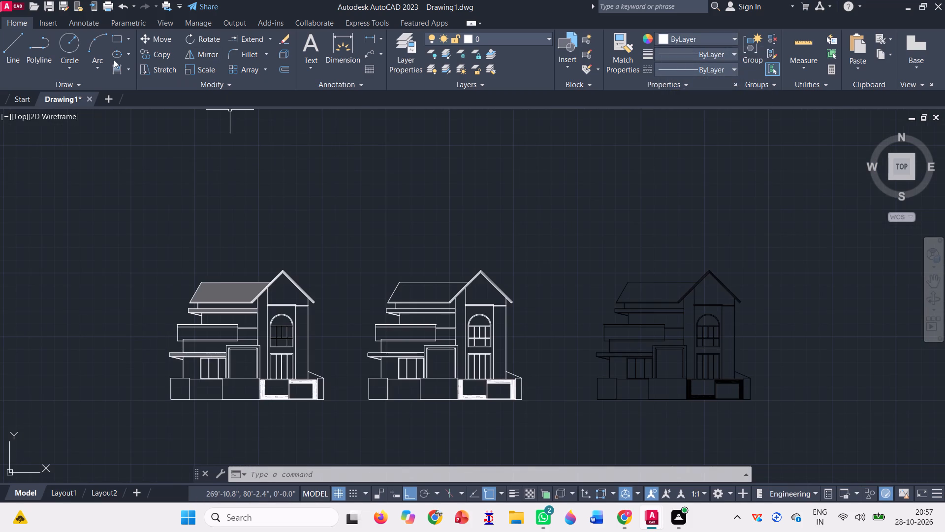
click(119, 68)
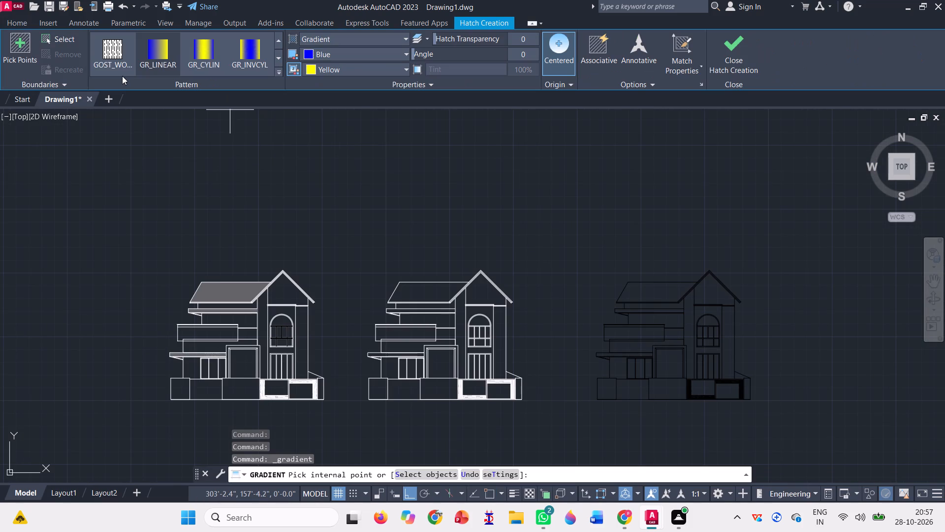
scroll(132, 65, up, 13)
click(118, 53)
click(347, 49)
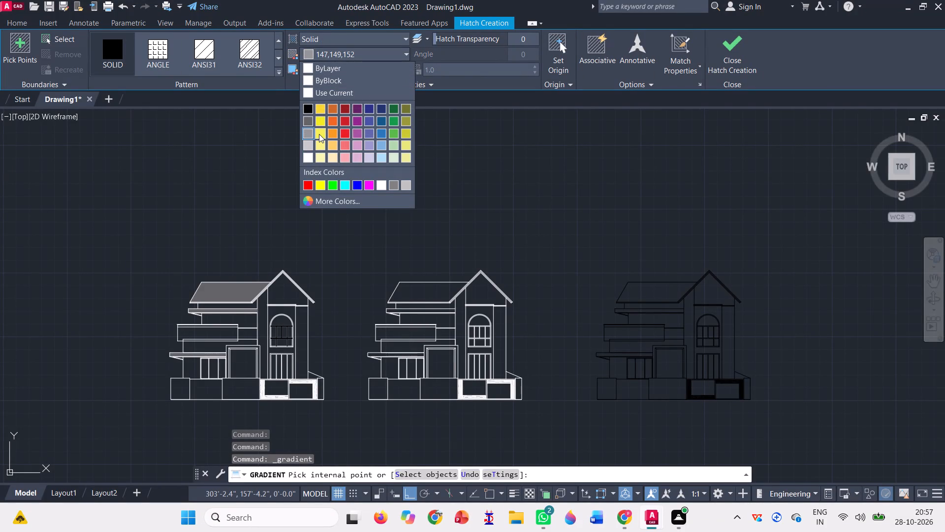
scroll(319, 133, up, 1)
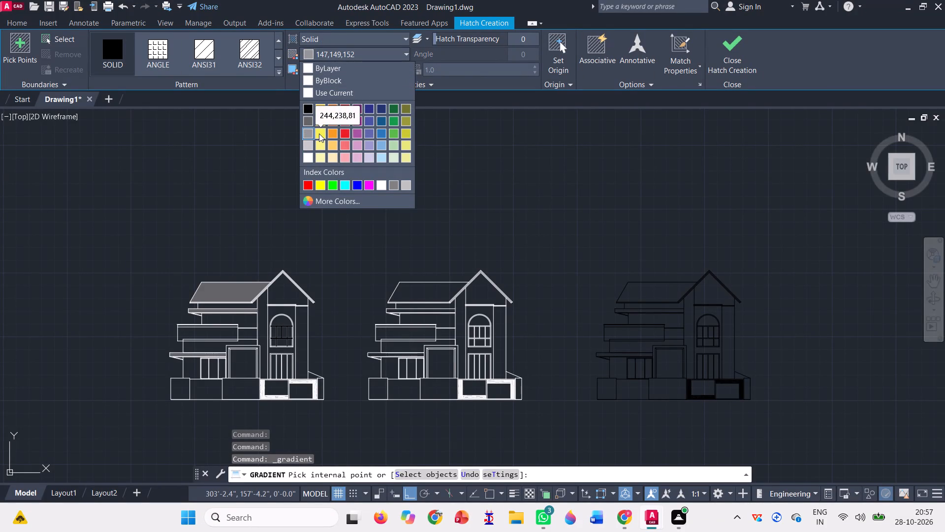
click(307, 133)
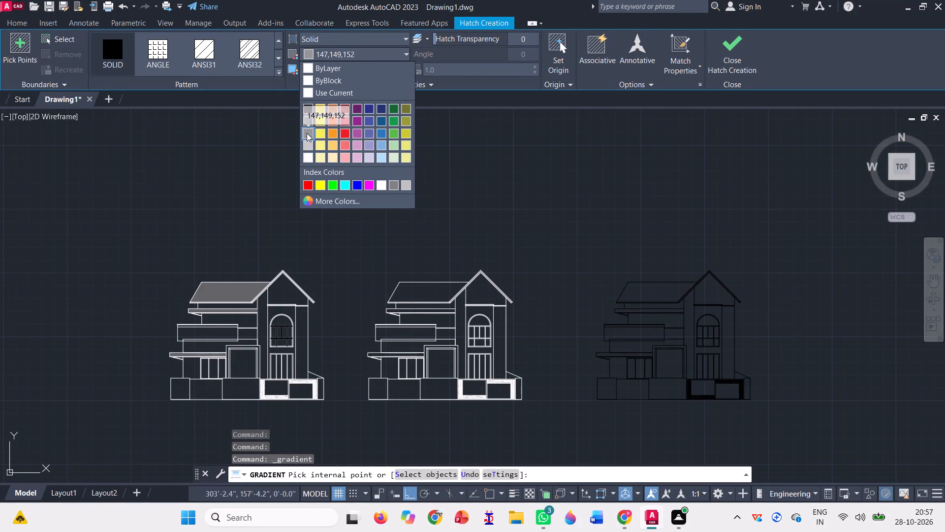
scroll(266, 309, up, 3)
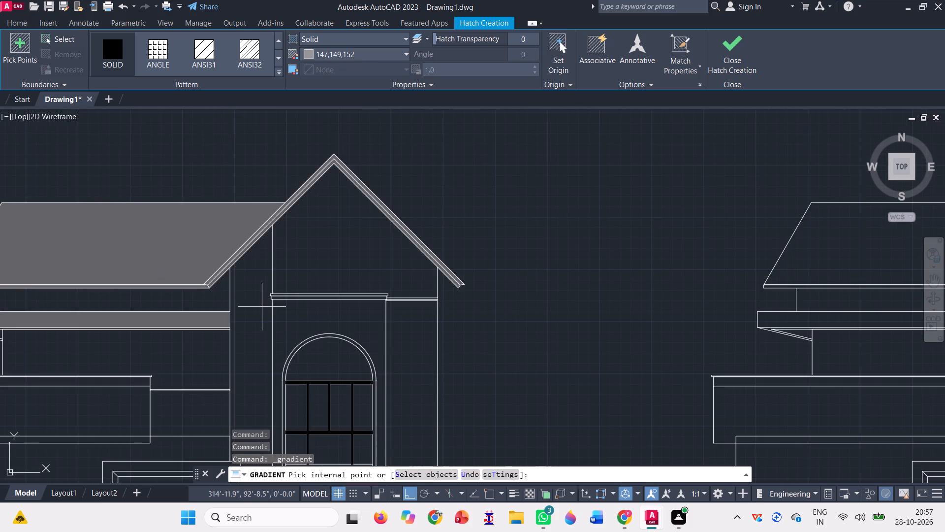
scroll(211, 293, up, 2)
click(209, 300)
scroll(236, 294, down, 3)
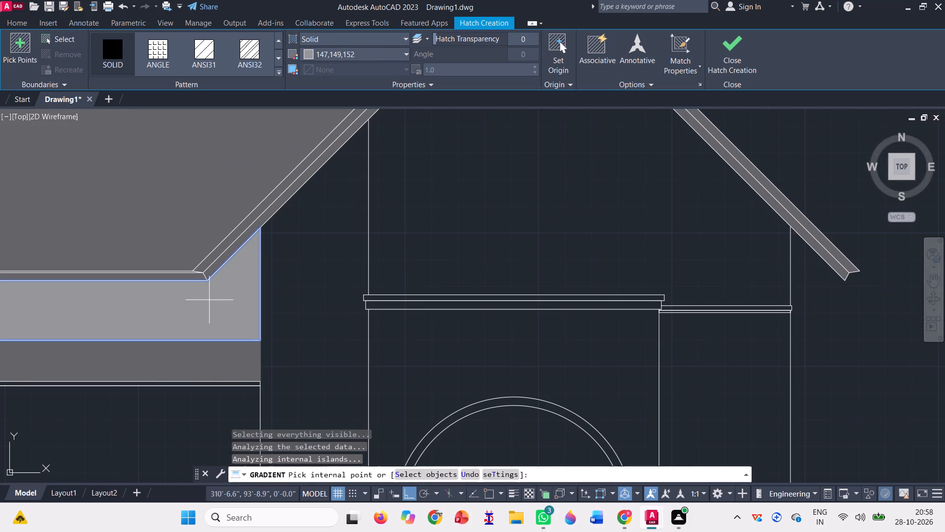
scroll(237, 286, down, 5)
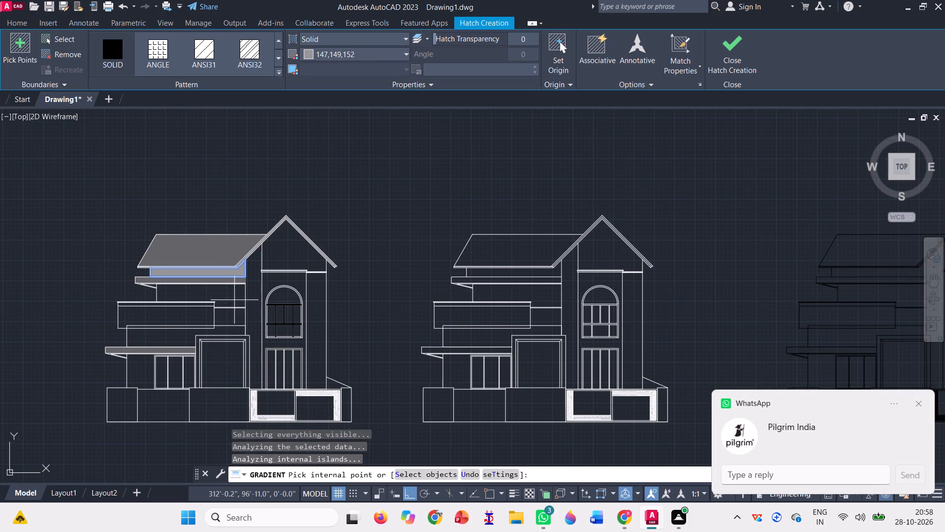
scroll(234, 300, down, 1)
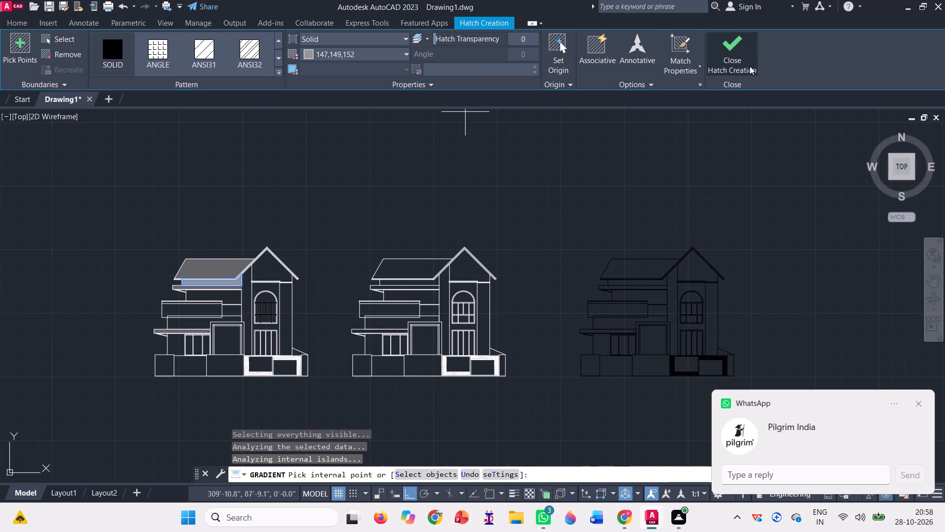
click(746, 67)
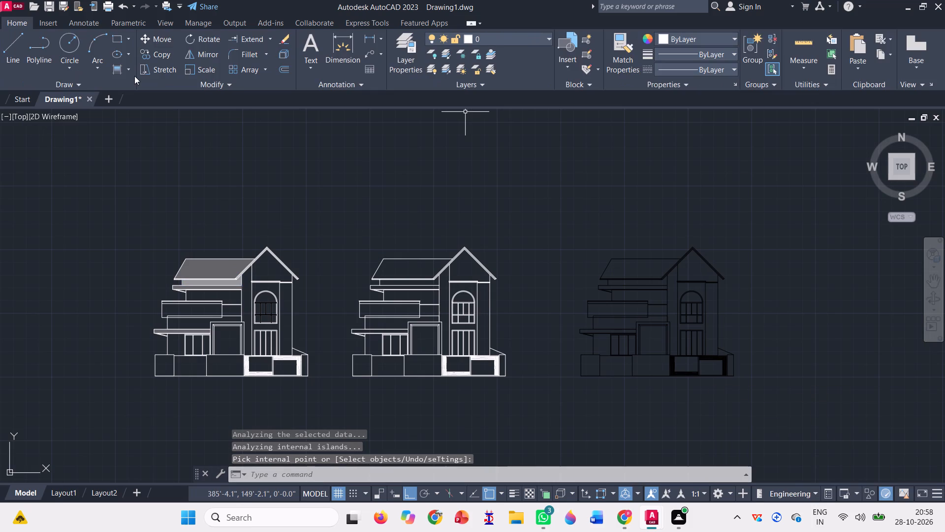
Draw a vertical line from the balcony parapet's top near its inner end up to the upper canopy's underside on the original house.
key(l)
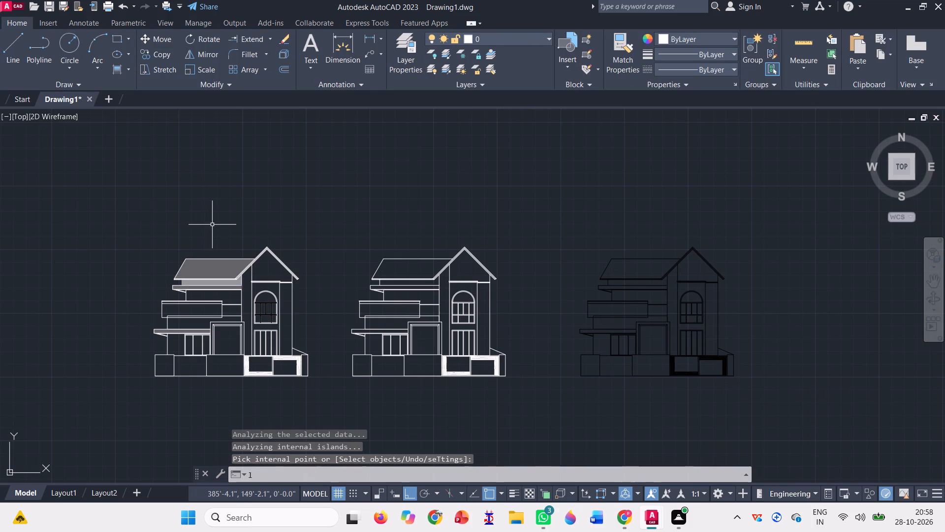
key(Return)
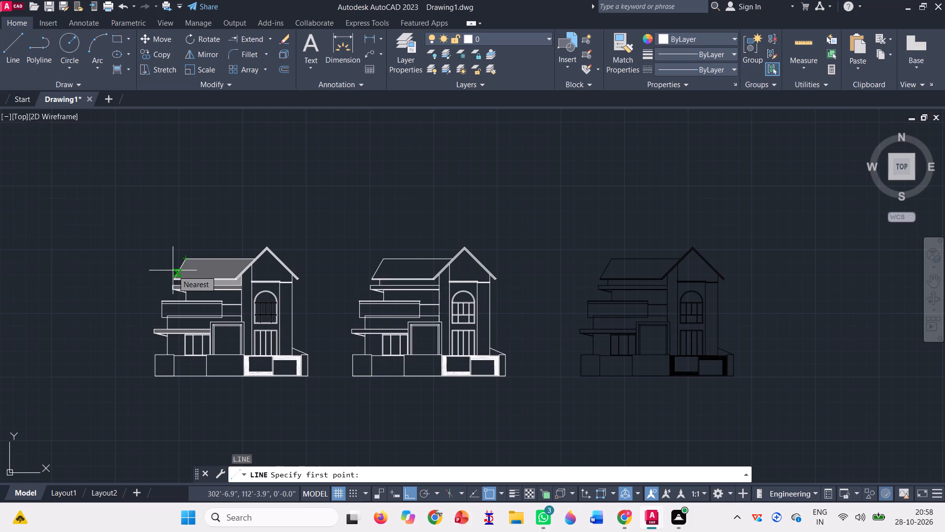
scroll(204, 292, up, 3)
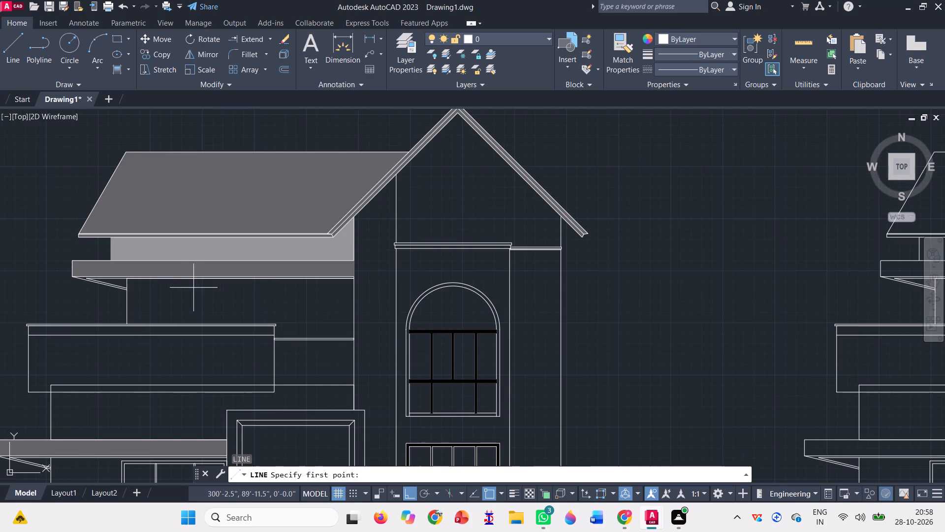
scroll(196, 284, up, 1)
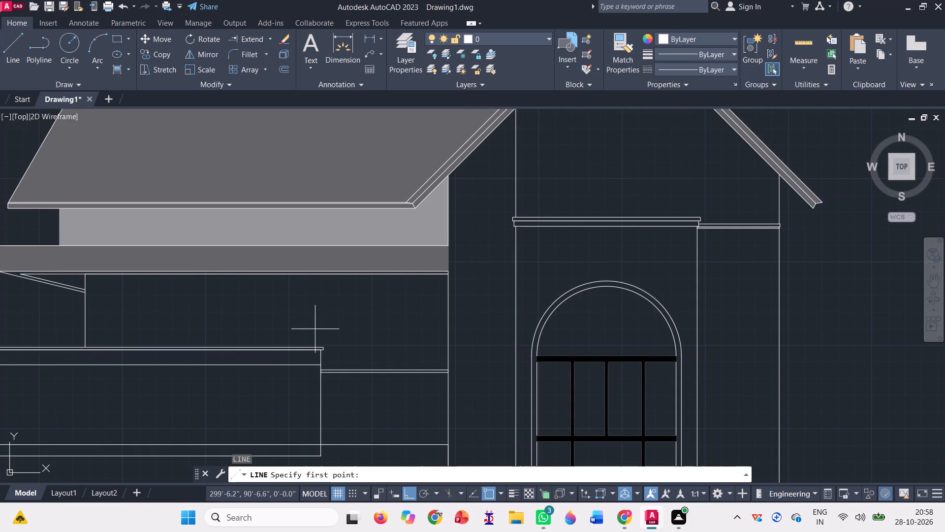
scroll(317, 337, up, 1)
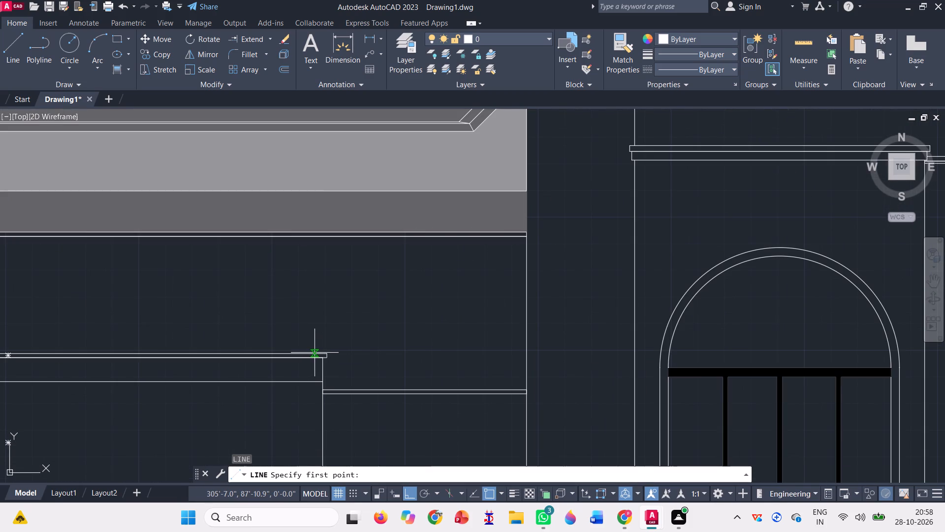
click(315, 353)
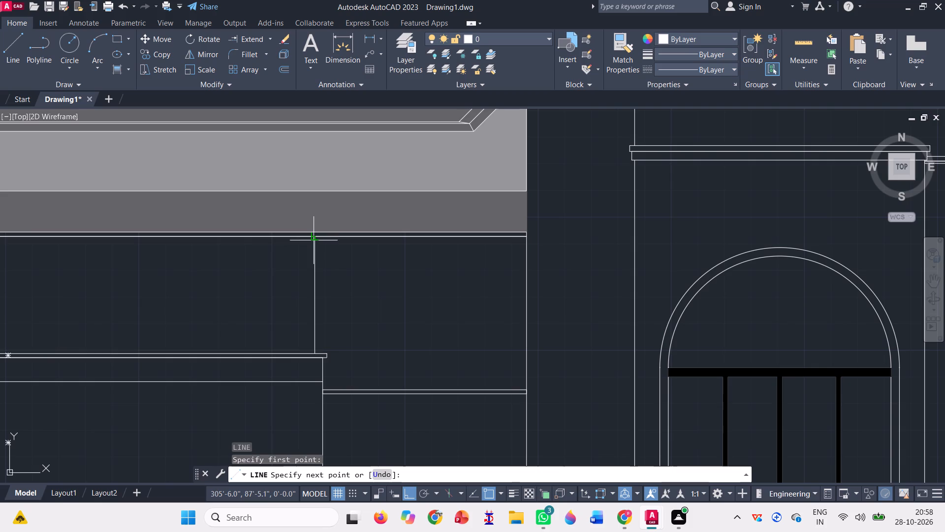
click(314, 236)
key(space)
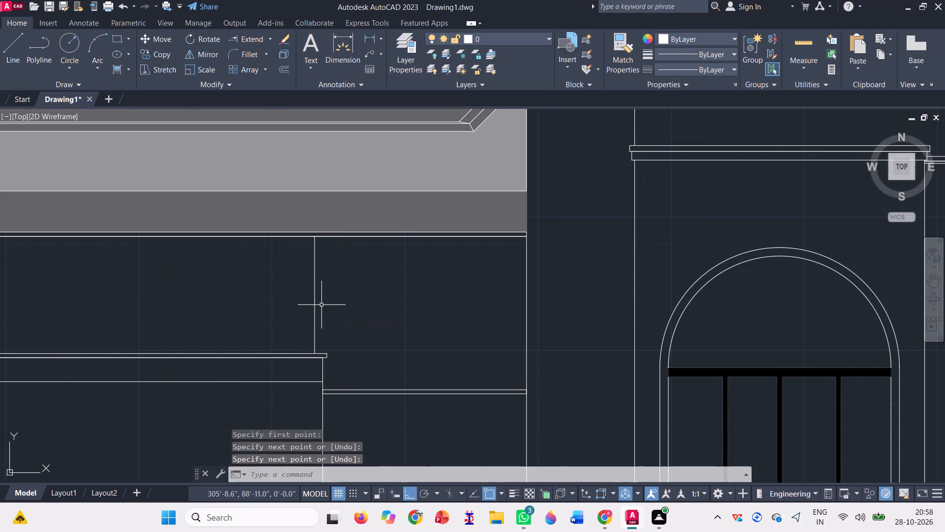
Copy the vertical line to about midway between it and the upper wall's outer edge, standing on the balcony parapet's top.
click(321, 304)
click(296, 300)
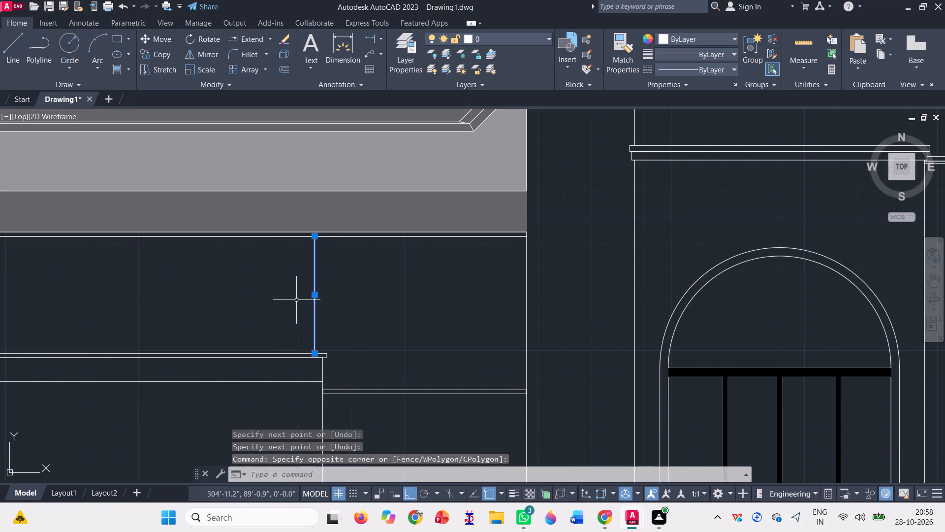
text(co)
key(space)
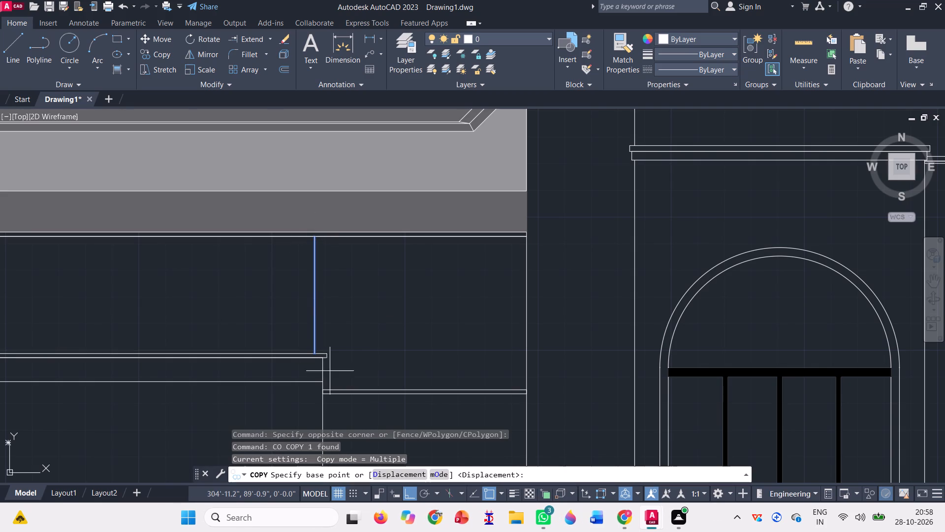
scroll(316, 351, up, 4)
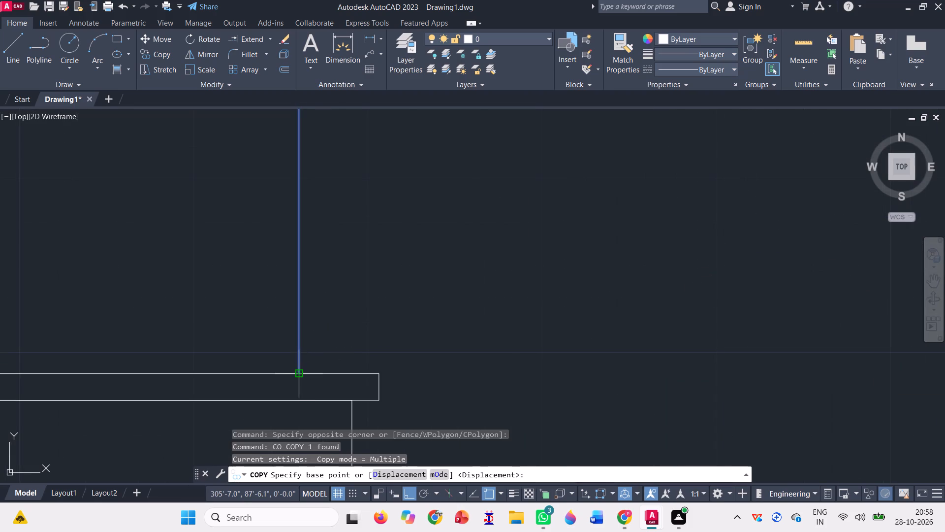
click(298, 371)
scroll(391, 355, down, 4)
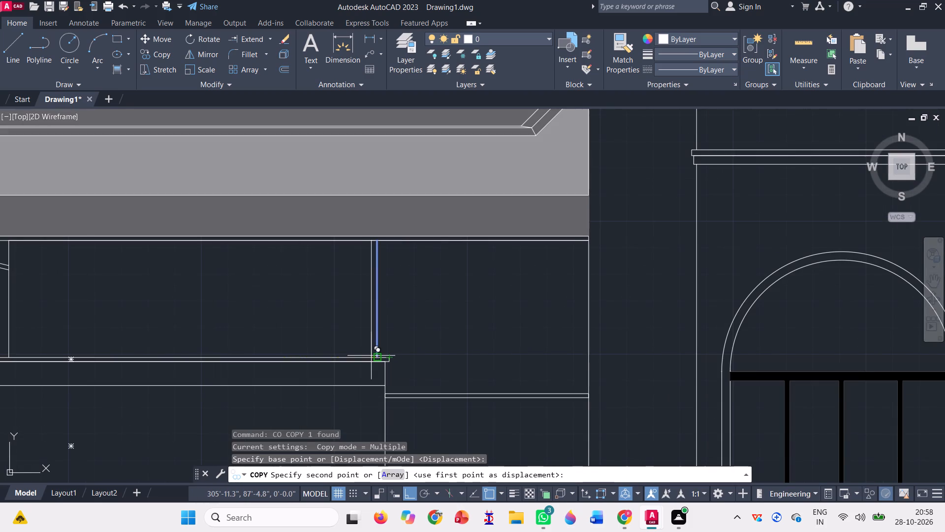
scroll(371, 356, down, 1)
scroll(255, 352, up, 1)
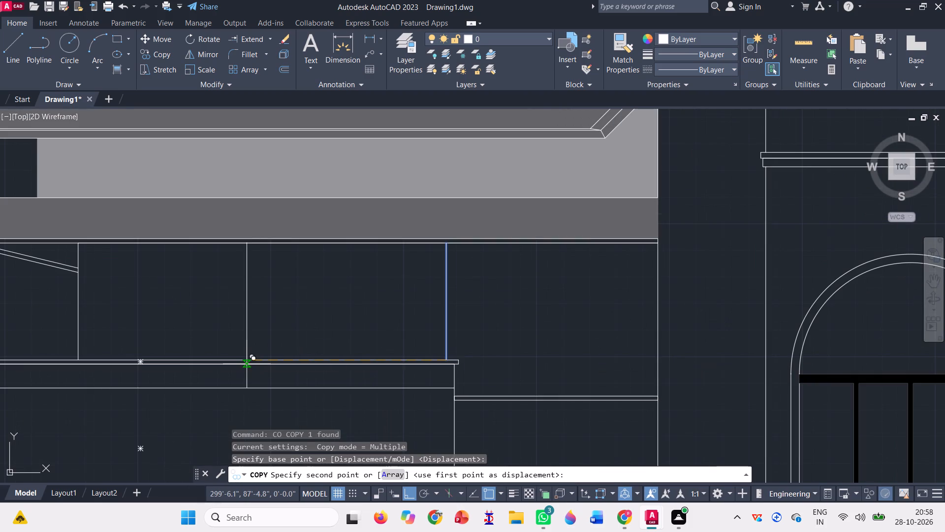
click(252, 366)
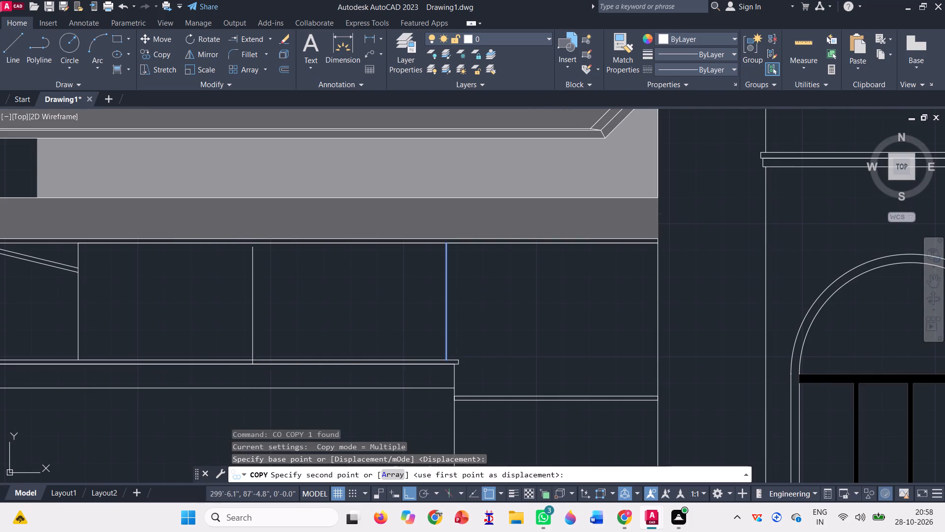
scroll(251, 336, up, 3)
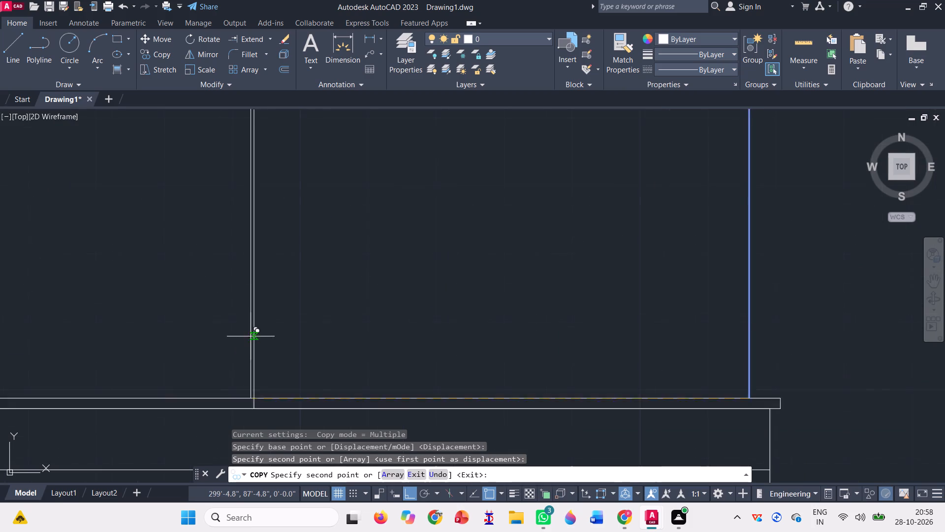
scroll(249, 367, down, 2)
scroll(261, 393, up, 3)
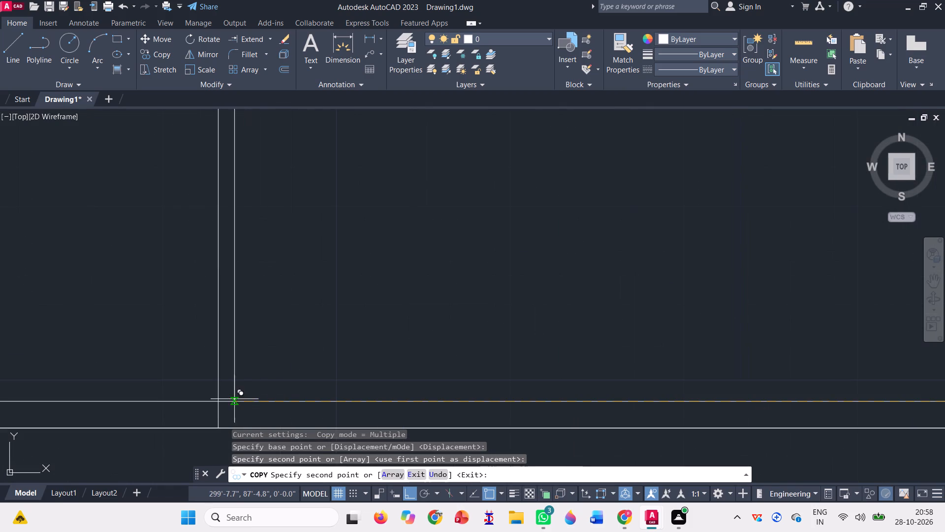
click(220, 399)
scroll(250, 341, down, 2)
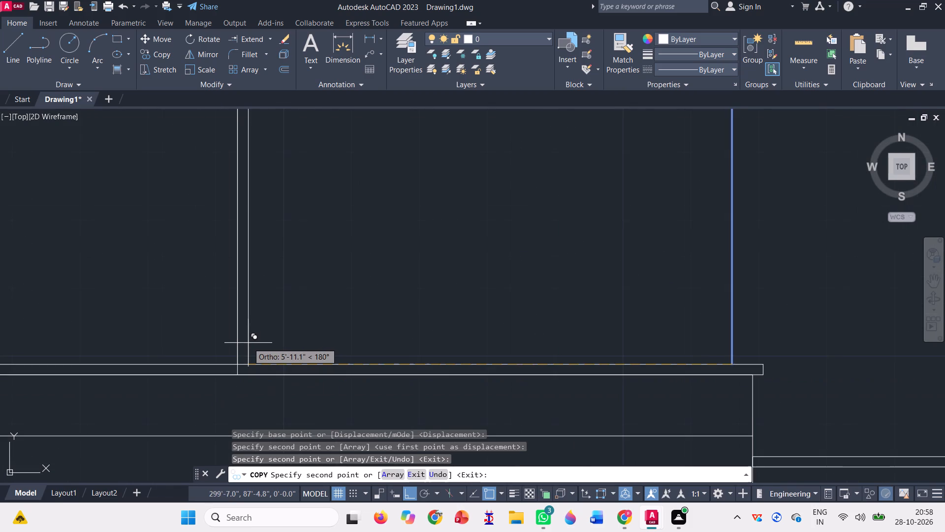
key(Escape)
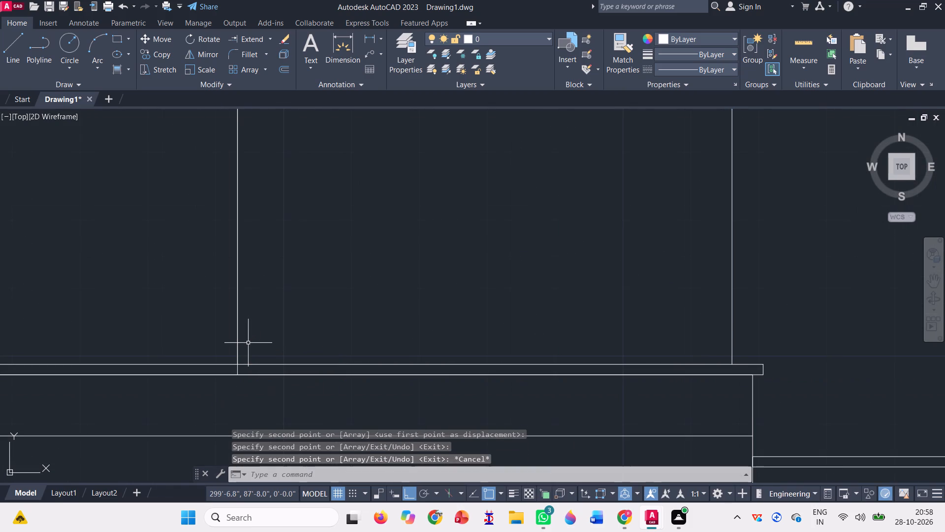
Erase the duplicate midway line that runs down through the thickness of the balcony parapet's coping.
scroll(224, 382, up, 2)
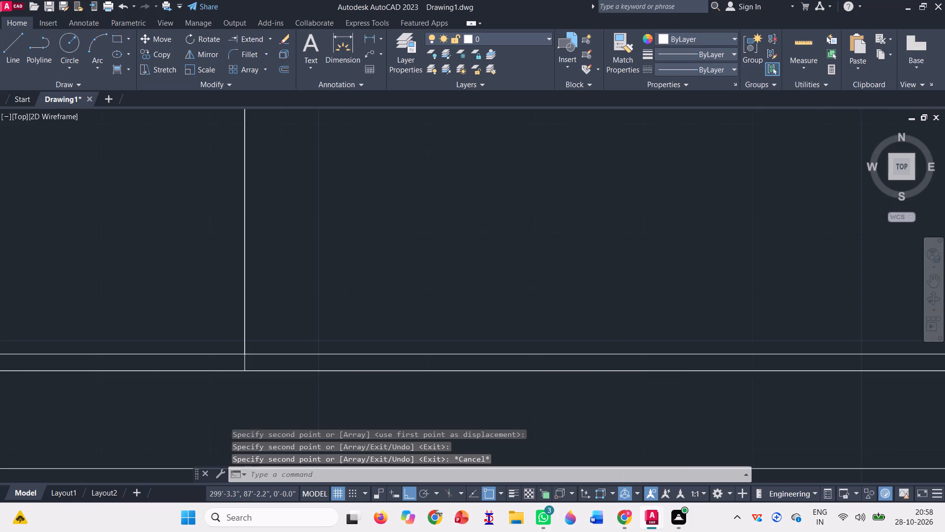
click(260, 354)
click(247, 350)
scroll(243, 365, down, 3)
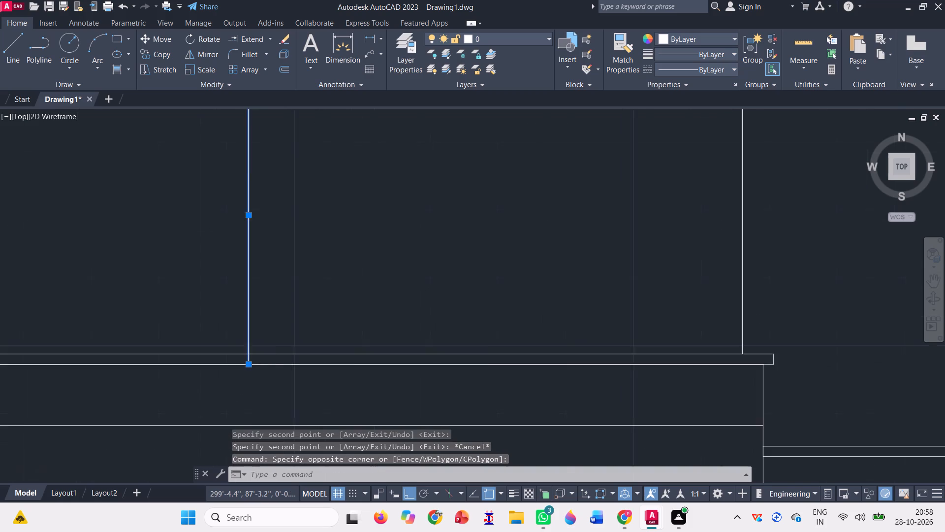
scroll(243, 365, down, 1)
key(Delete)
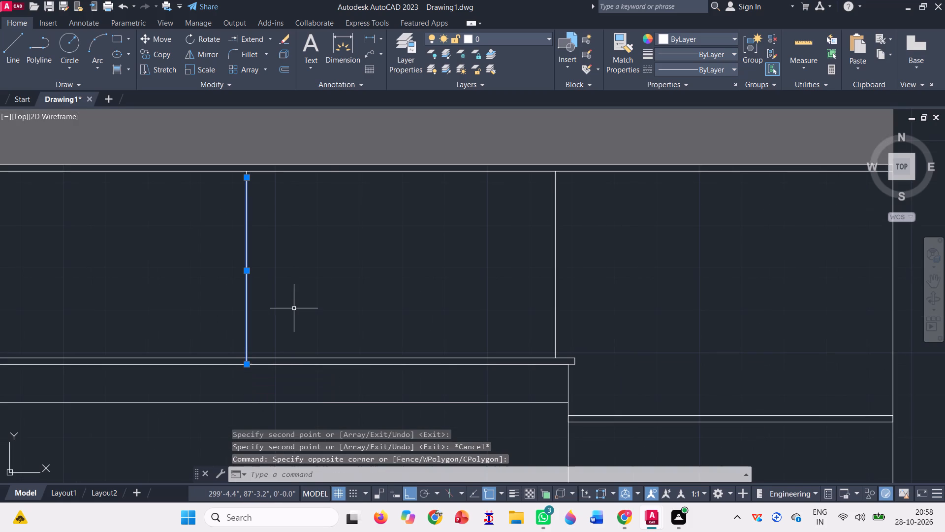
key(Delete)
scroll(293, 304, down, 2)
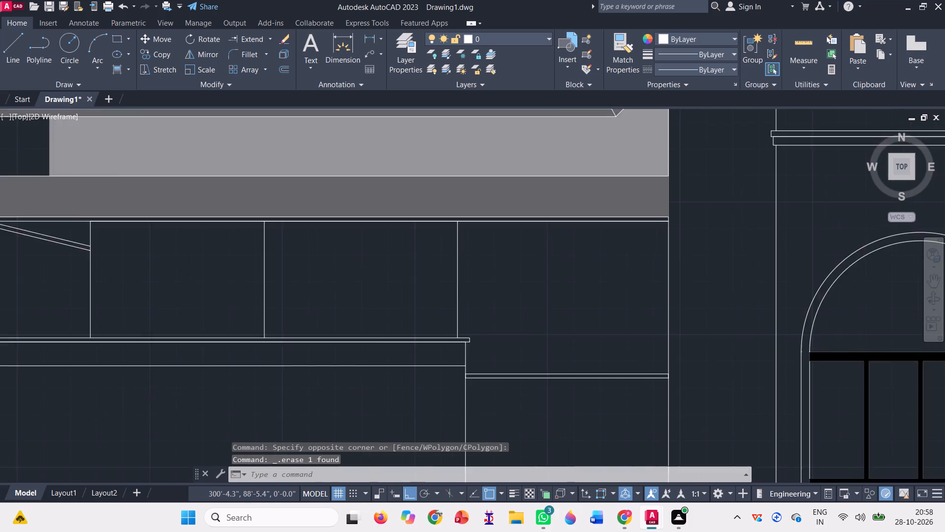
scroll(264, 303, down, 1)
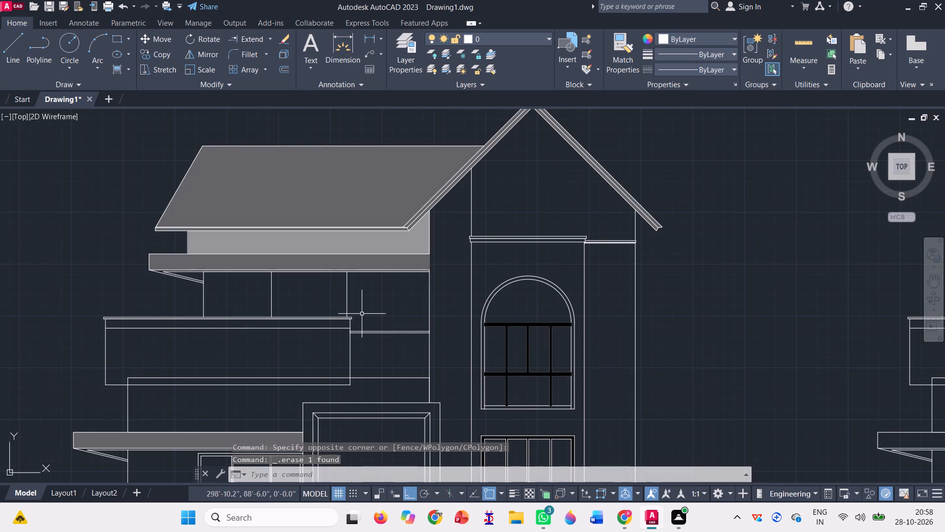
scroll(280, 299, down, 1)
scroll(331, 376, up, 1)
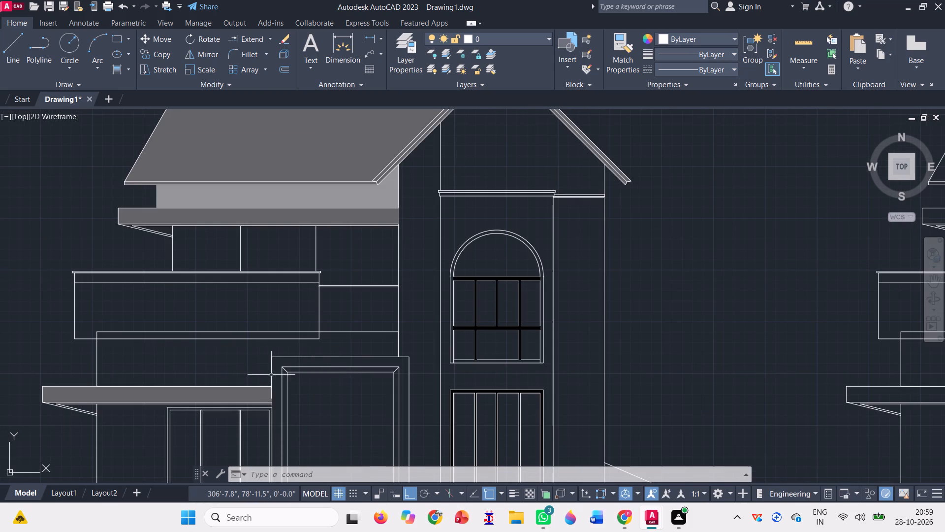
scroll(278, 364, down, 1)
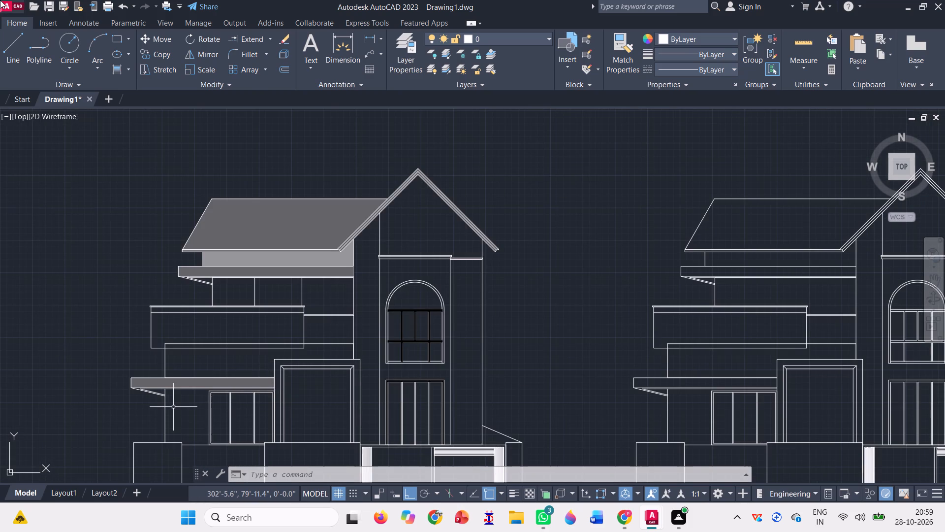
Start a new hatch for the original house and set its pattern to Solid.
click(119, 70)
scroll(132, 51, up, 5)
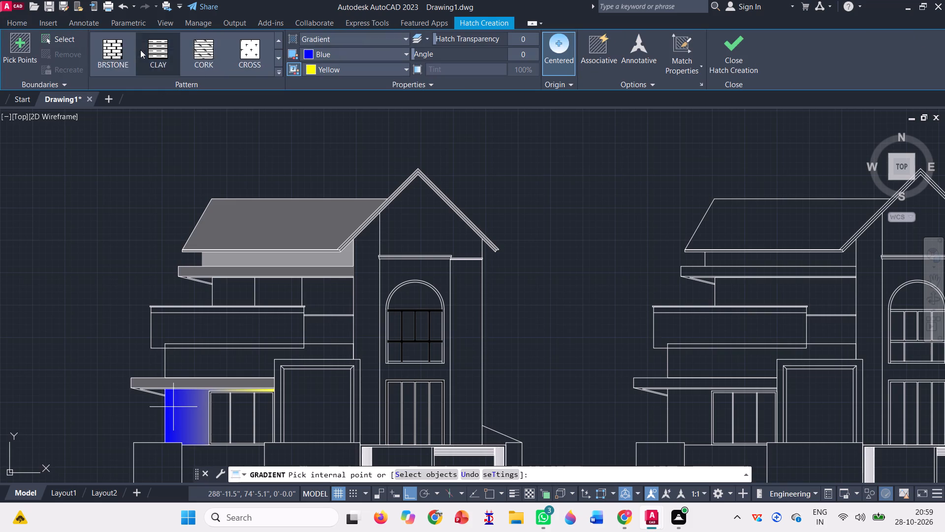
scroll(140, 50, up, 8)
click(119, 45)
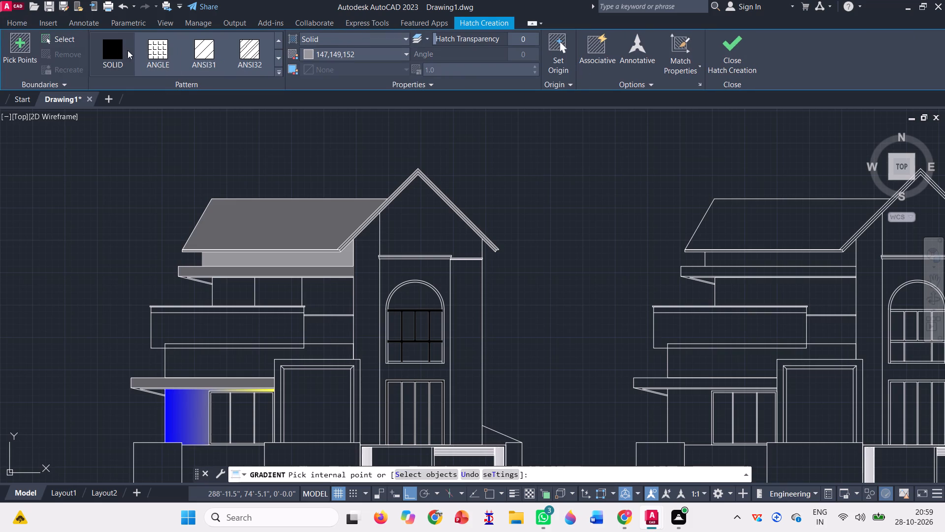
Browse the DIC COLOR GUIDE(R) colour book from its first shades through DIC 150 for a hatch colour.
click(325, 58)
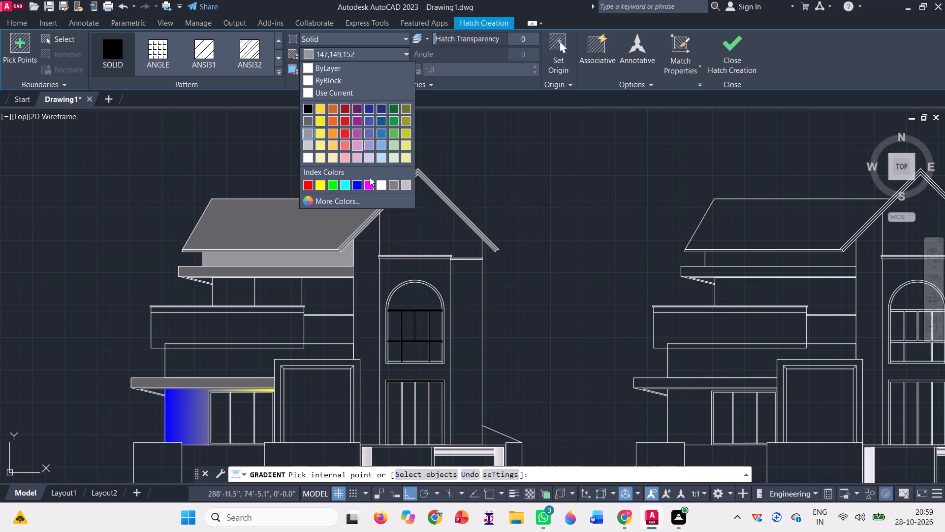
click(322, 199)
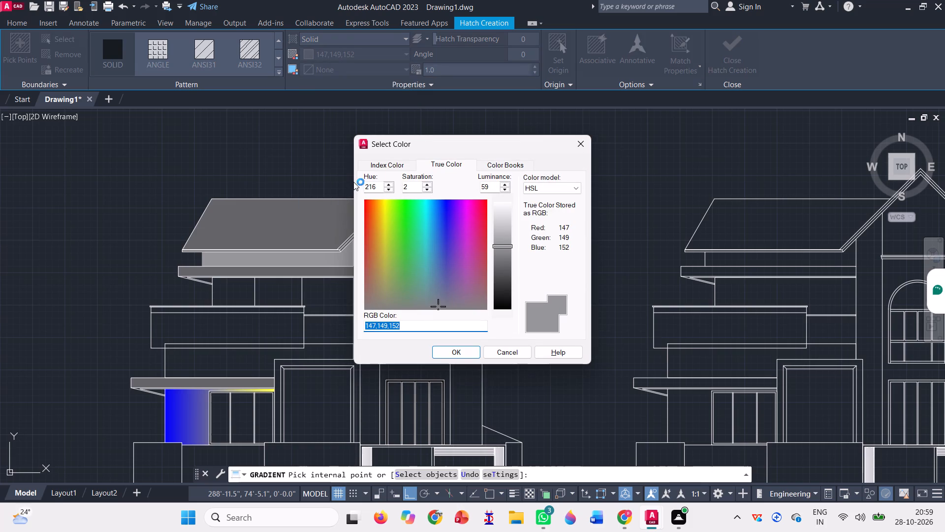
click(497, 165)
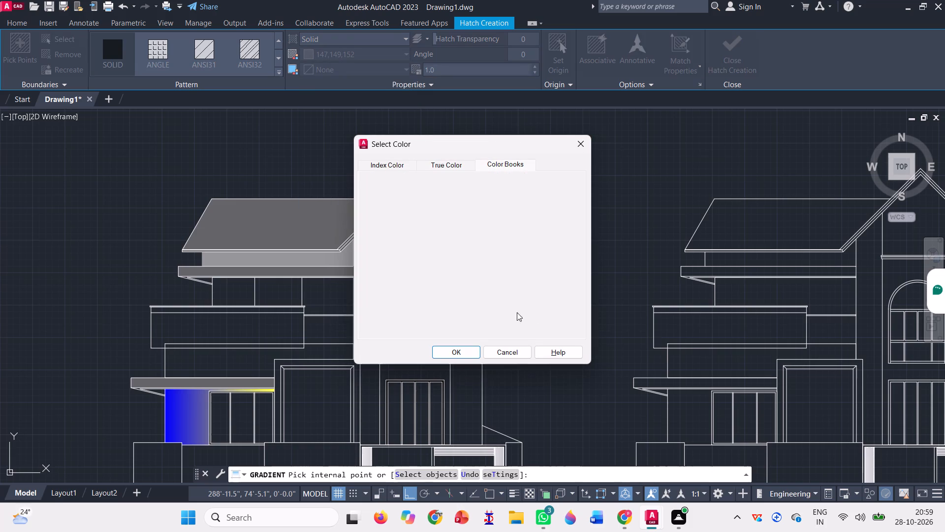
click(511, 300)
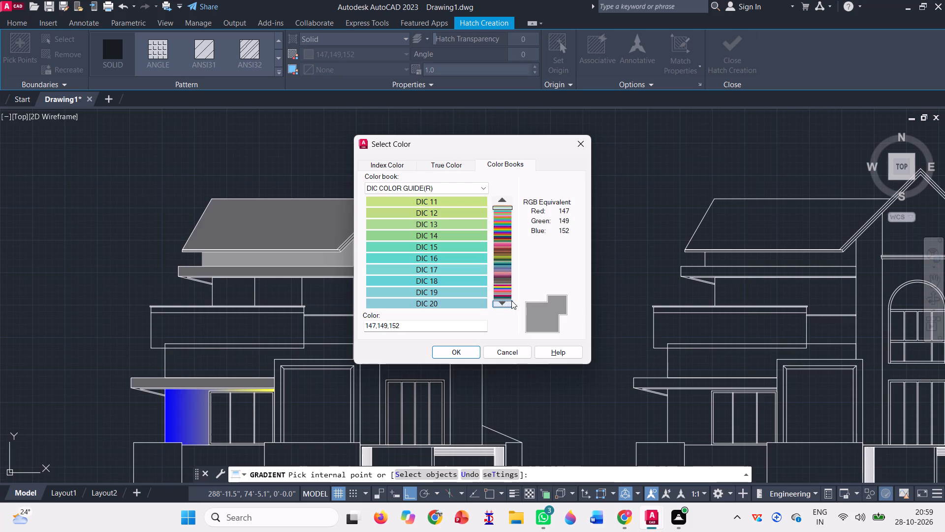
click(510, 301)
click(510, 301)
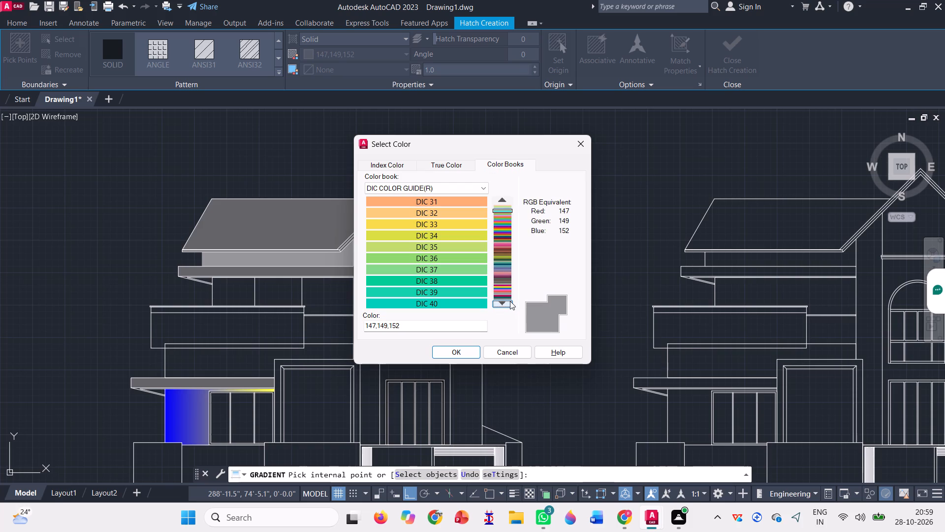
click(510, 301)
click(510, 301)
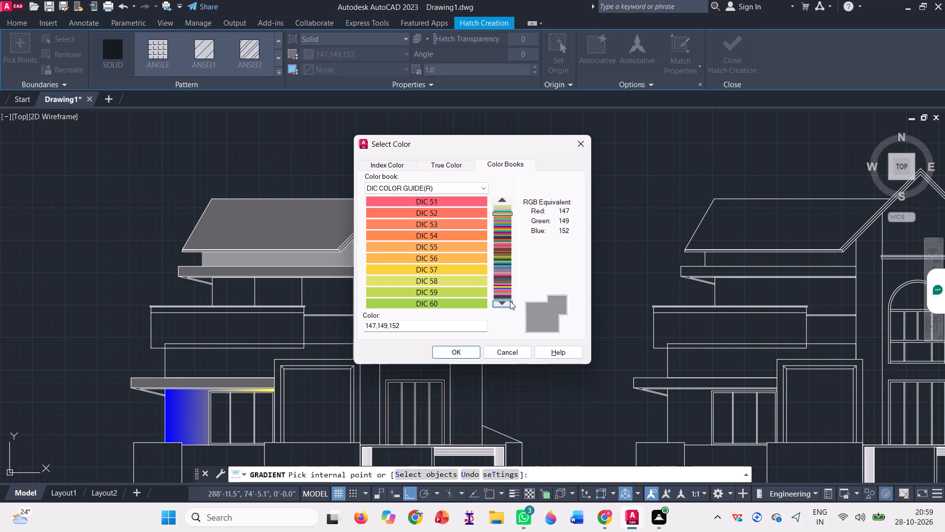
click(510, 301)
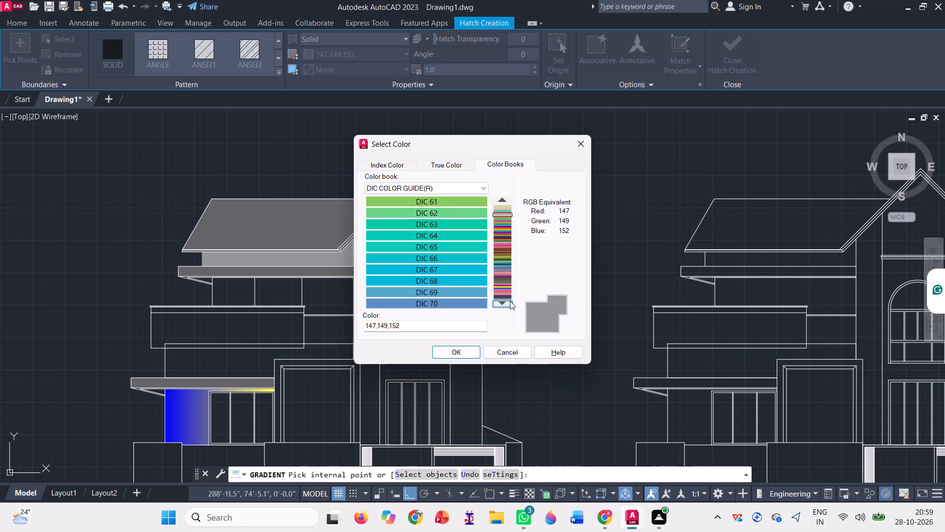
click(510, 301)
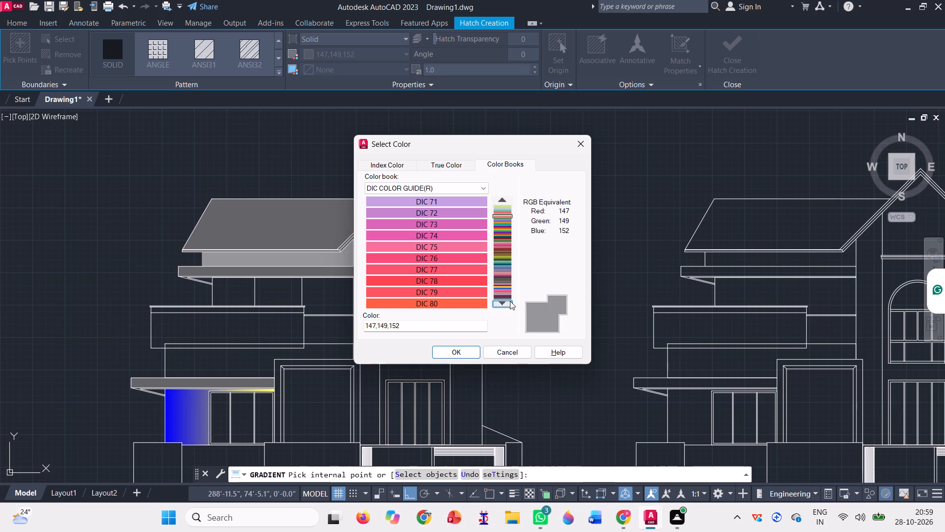
click(510, 301)
click(502, 302)
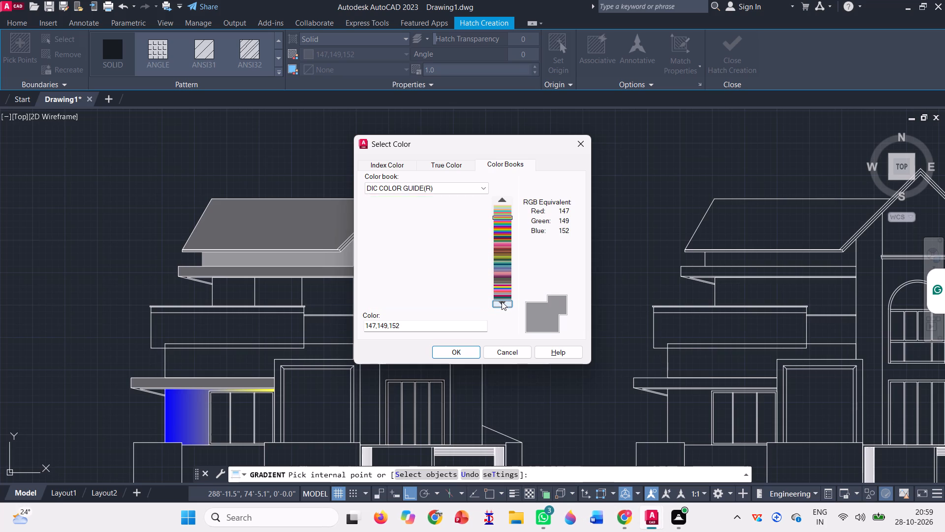
click(502, 301)
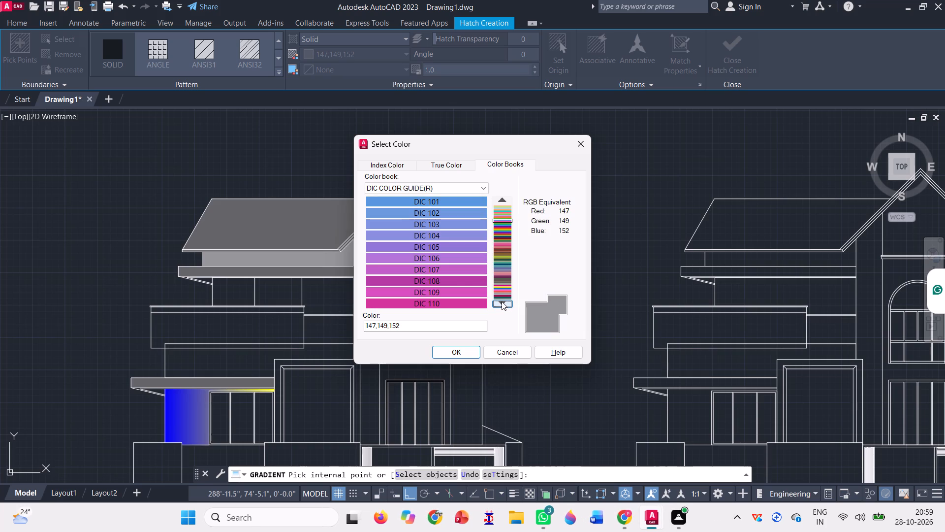
click(505, 303)
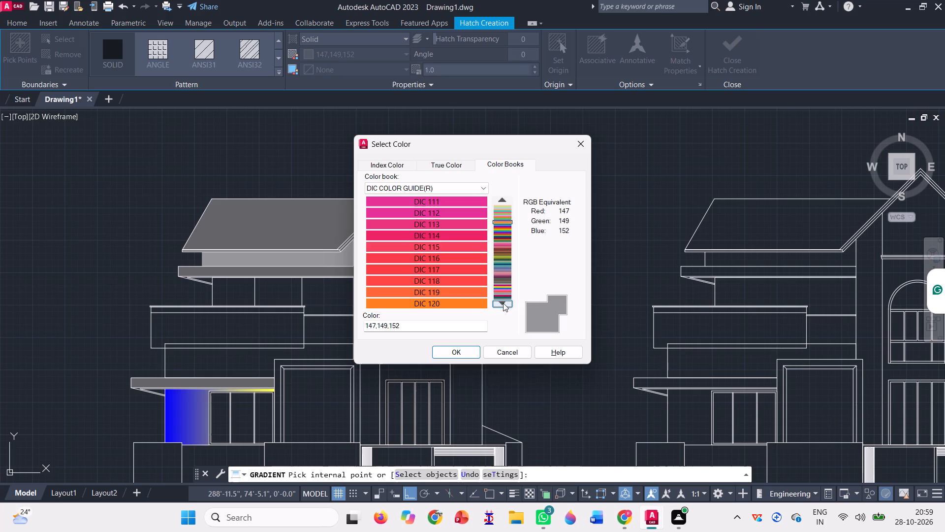
click(503, 301)
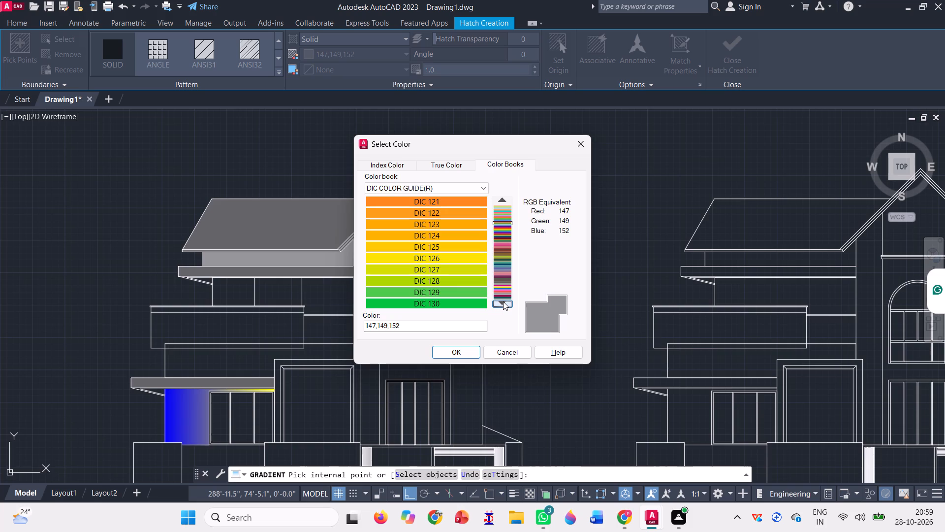
click(503, 303)
click(503, 303)
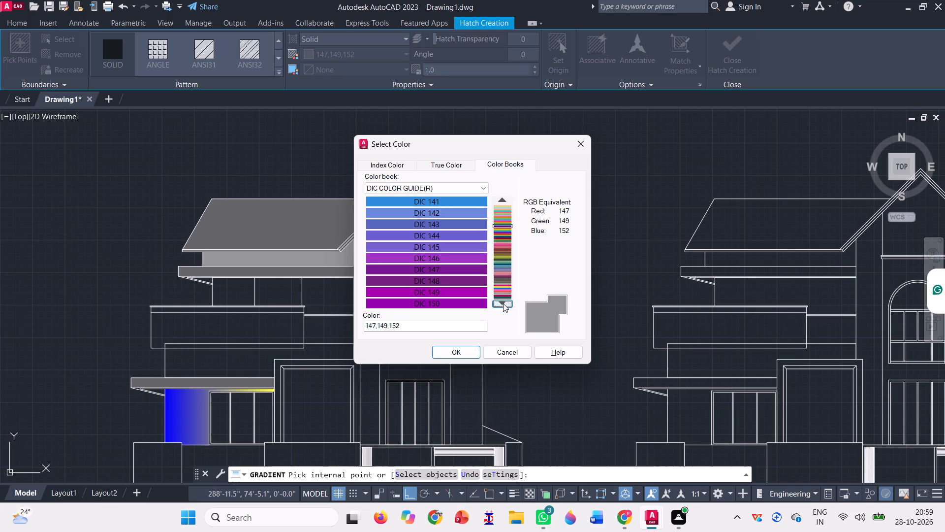
Set the hatch colour to DIC 203 from the DIC COLOR GUIDE(R) colour book.
click(503, 303)
click(503, 303)
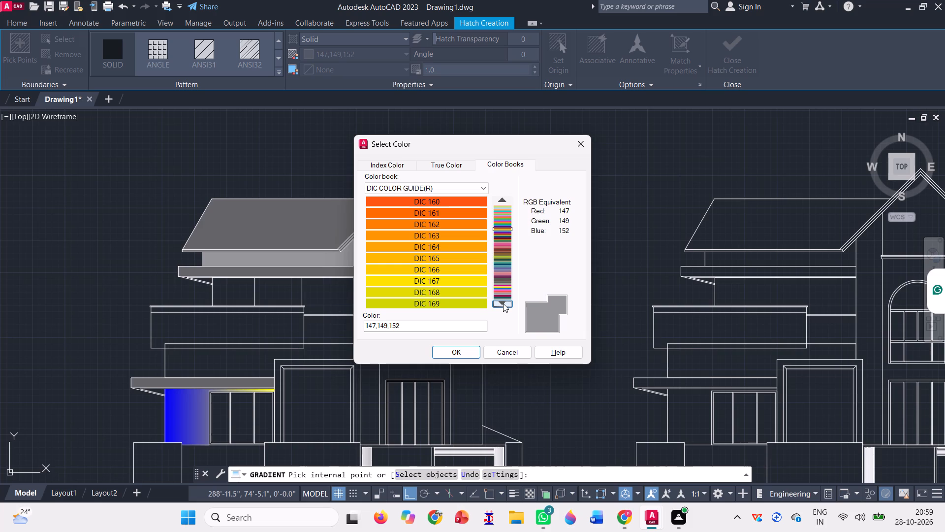
click(503, 303)
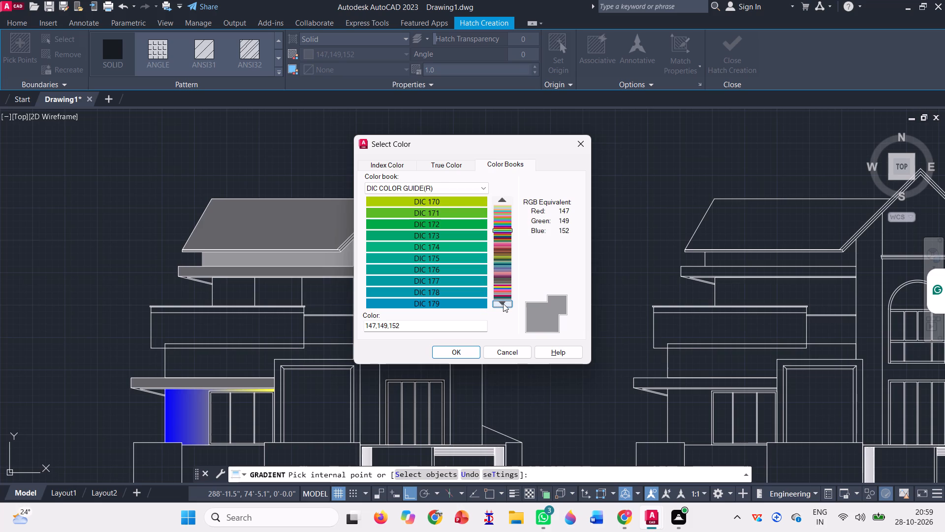
click(503, 303)
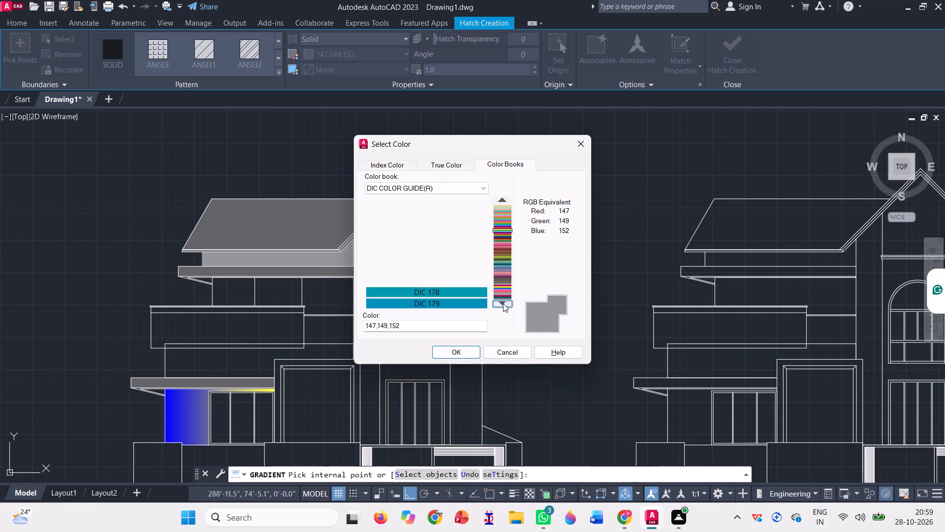
click(503, 303)
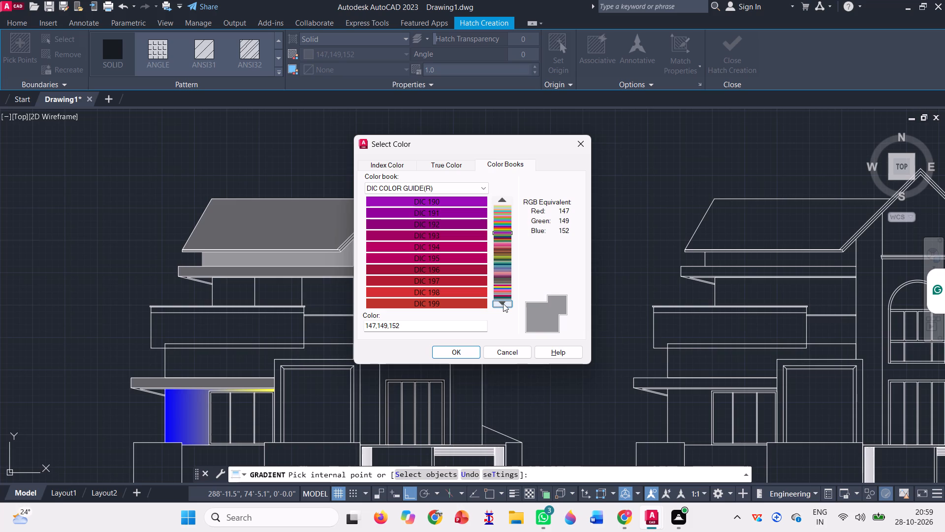
click(503, 303)
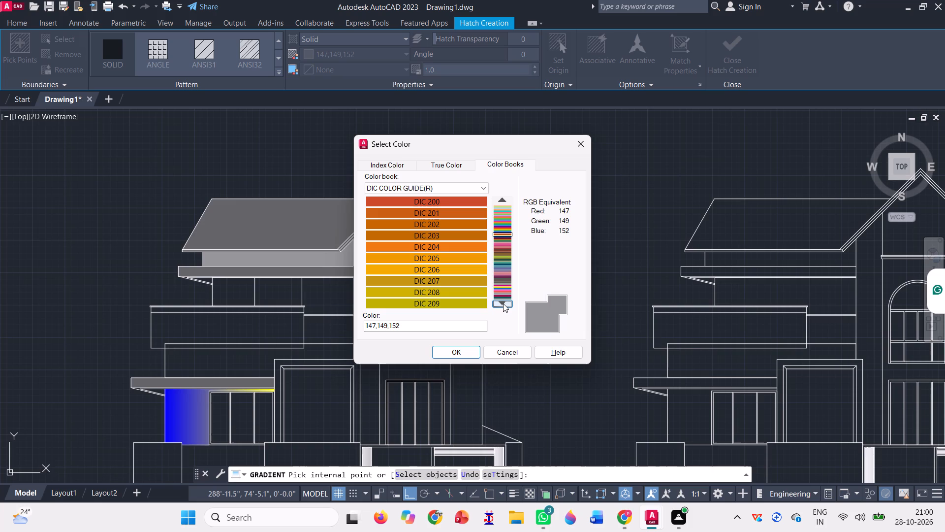
click(503, 303)
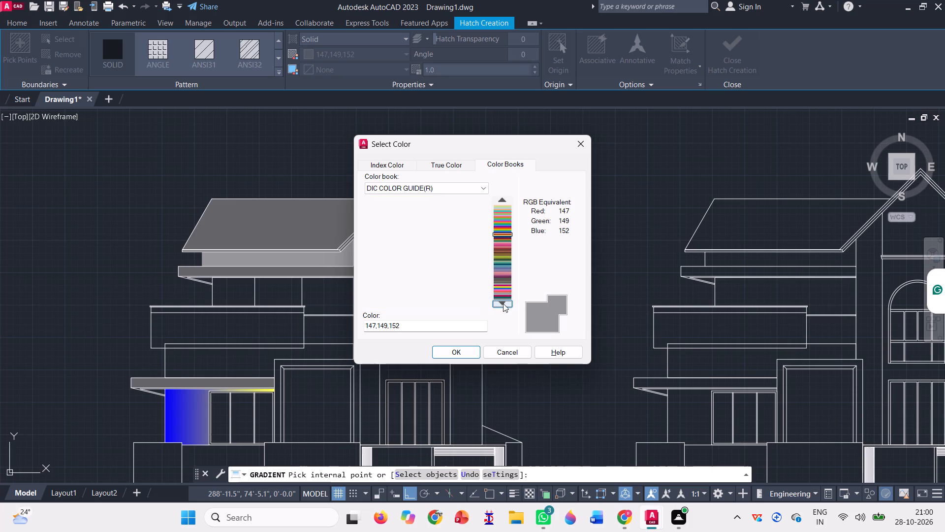
click(506, 201)
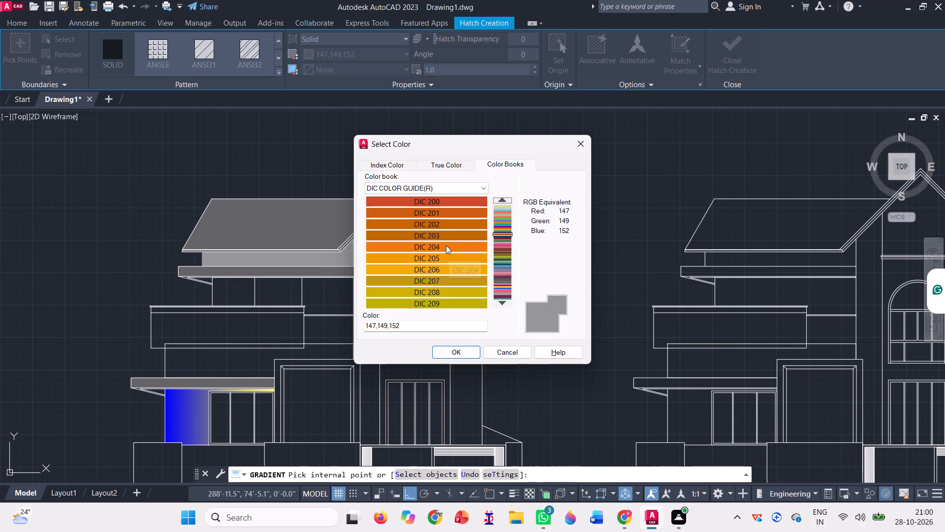
click(436, 236)
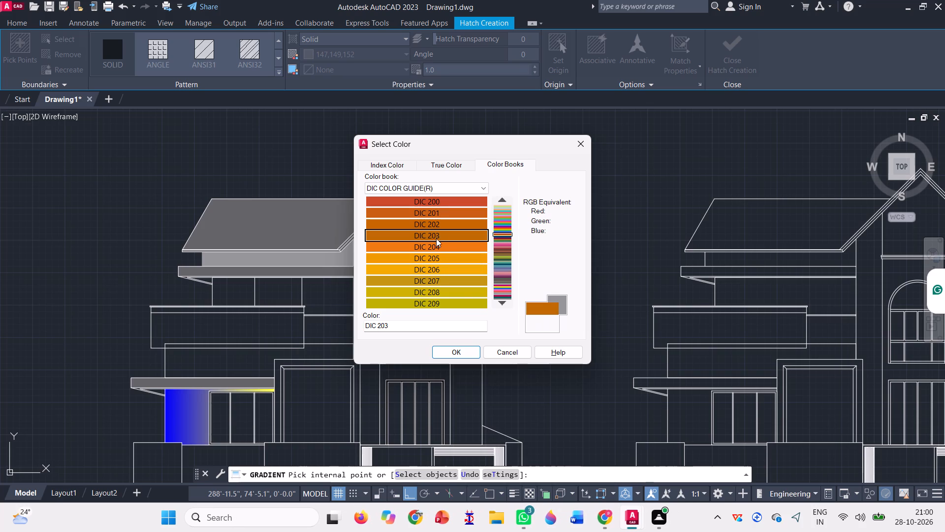
click(463, 352)
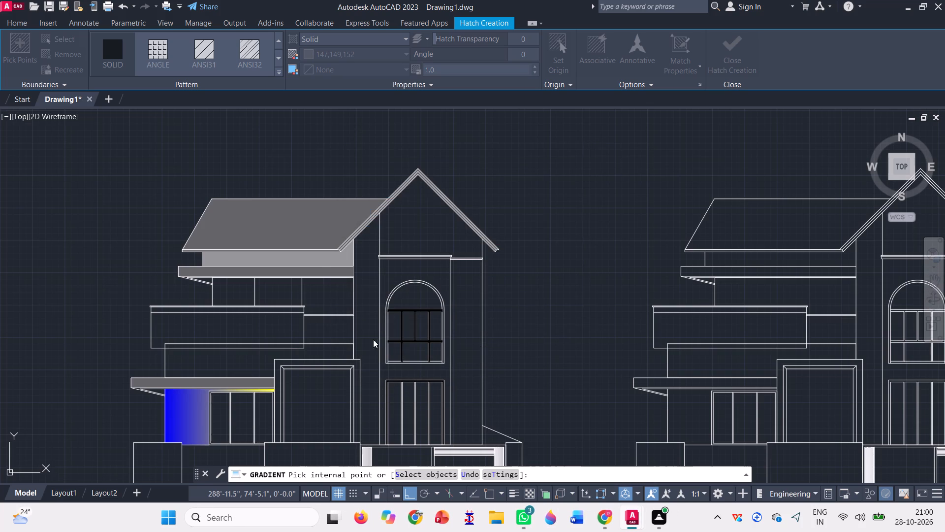
Fill the original house's tall wall strip beside the gabled bay and the upper wall panel adjoining it above the balcony with DIC 203.
scroll(366, 295, up, 2)
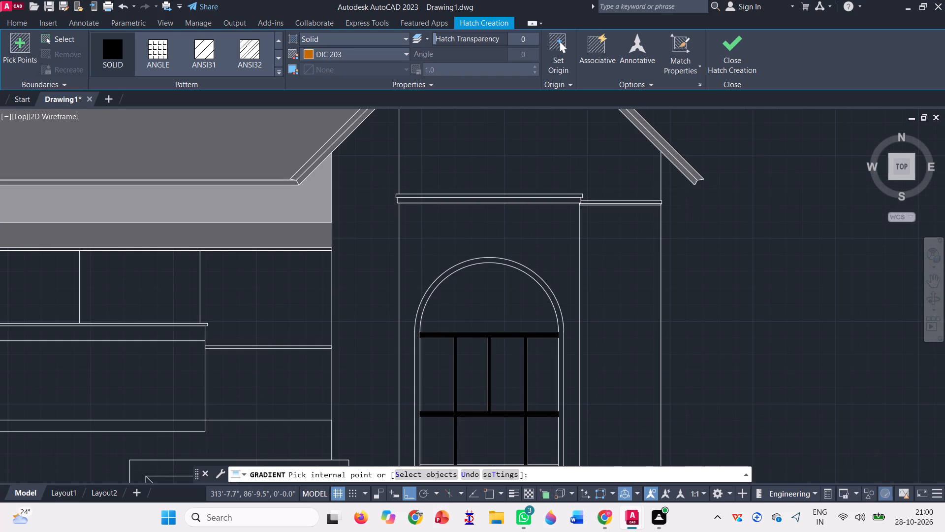
click(366, 295)
scroll(366, 295, down, 4)
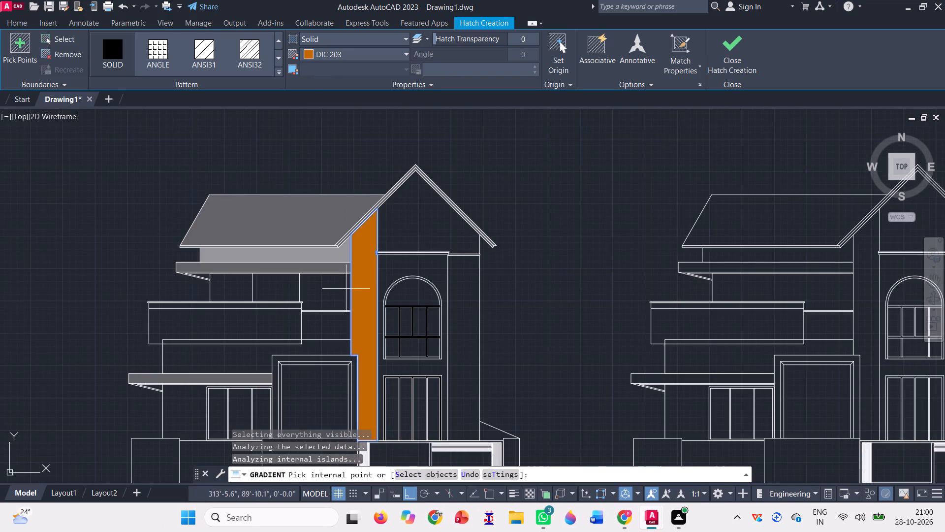
click(338, 288)
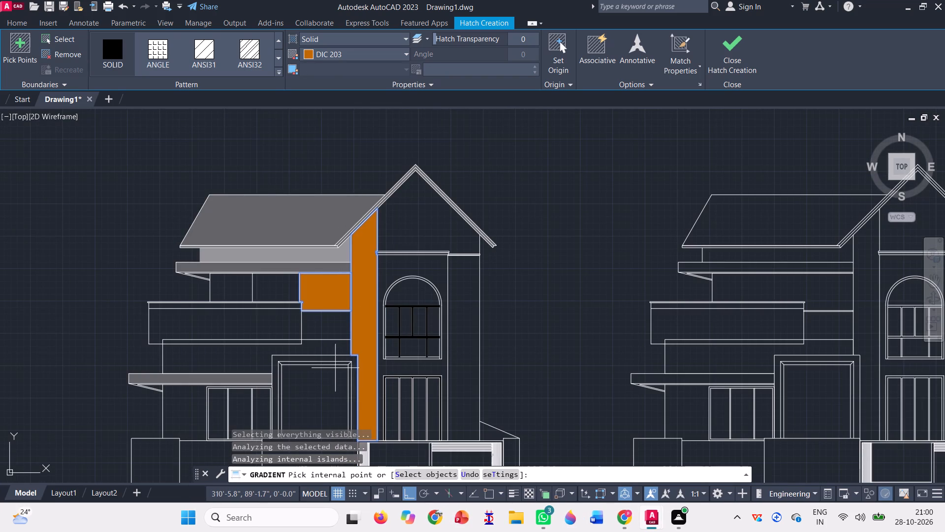
Fill the outer surround and the three mitred inner frame strips of the large ground-floor opening with solid DIC 203.
scroll(324, 367, up, 3)
scroll(247, 346, up, 3)
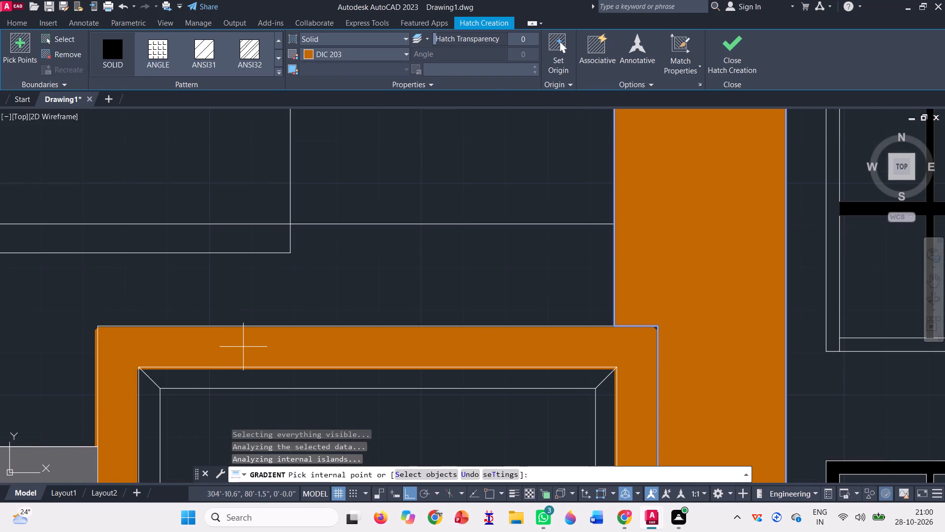
click(242, 347)
scroll(279, 338, down, 2)
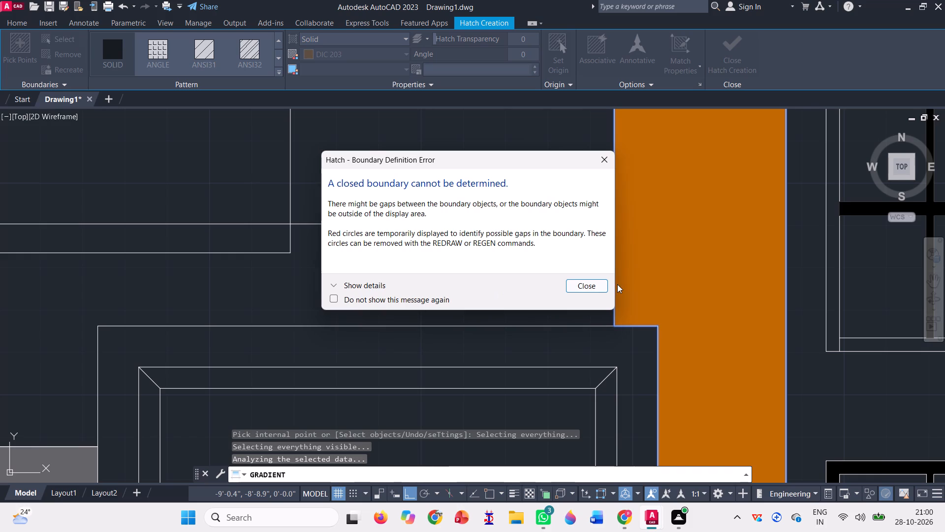
click(605, 287)
scroll(428, 250, down, 5)
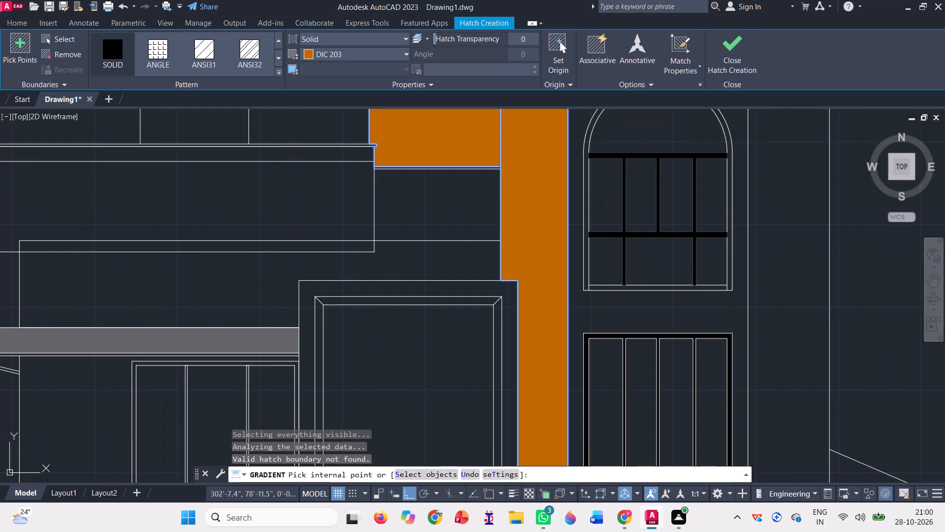
scroll(446, 276, down, 2)
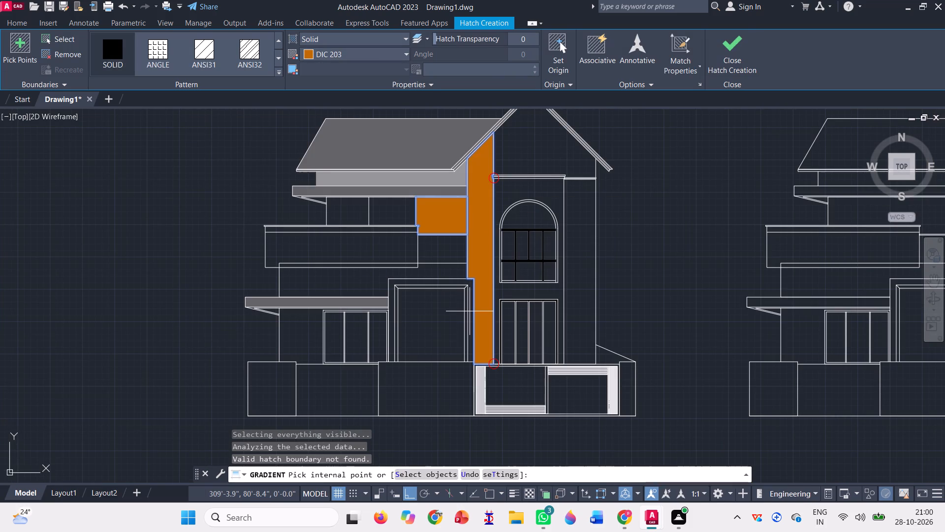
click(472, 311)
scroll(472, 311, up, 3)
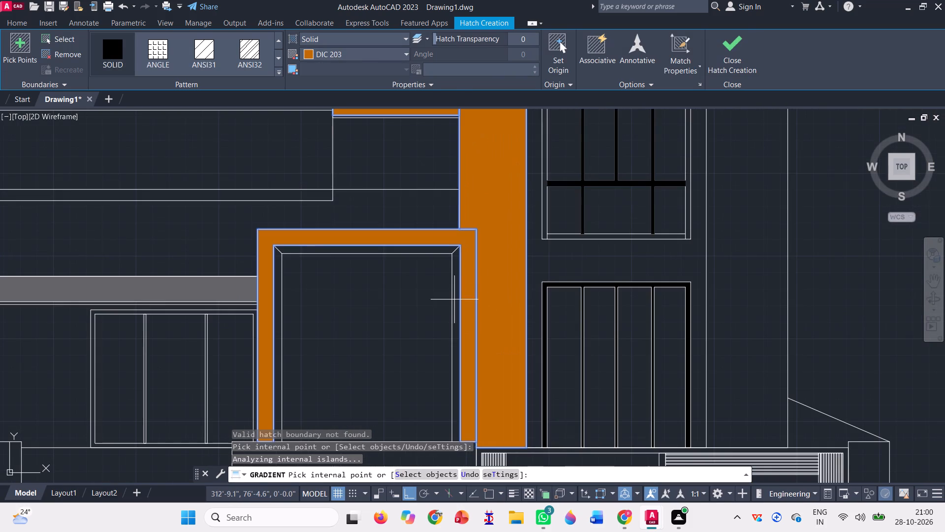
click(454, 297)
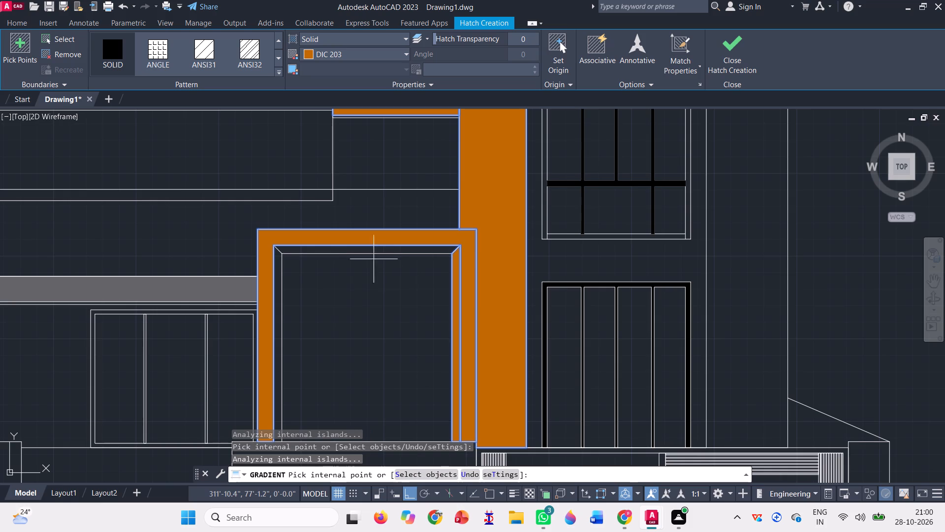
click(371, 249)
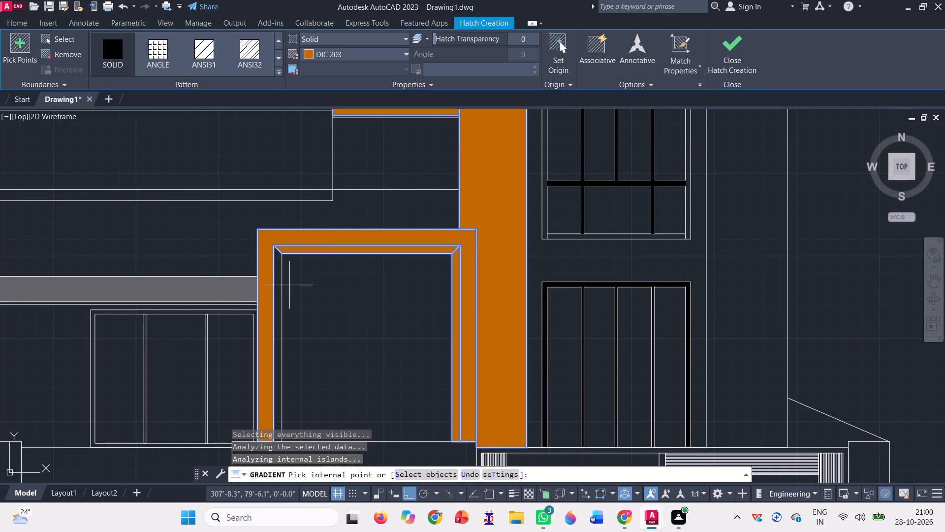
click(277, 279)
Fill the two large gate panels and the boundary-wall panel below the ground-floor window with solid DIC 203.
scroll(312, 274, down, 4)
scroll(399, 325, up, 2)
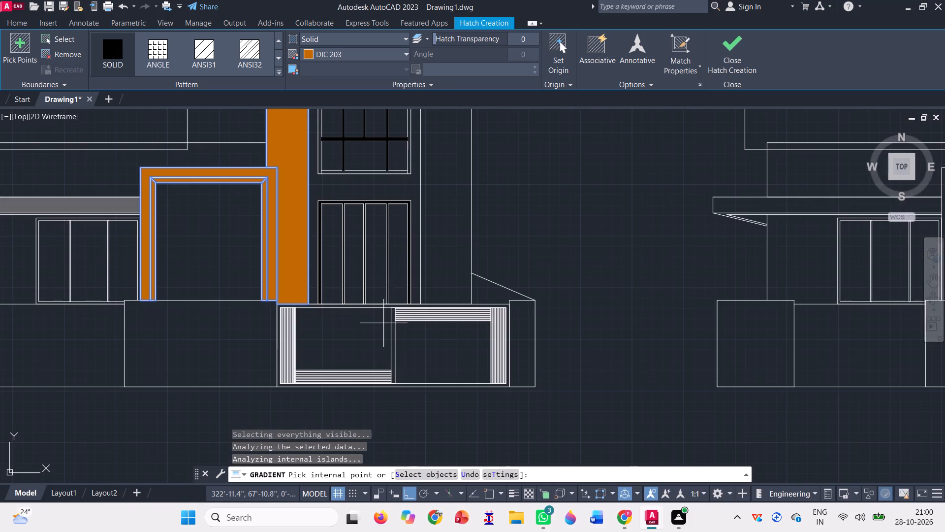
click(382, 323)
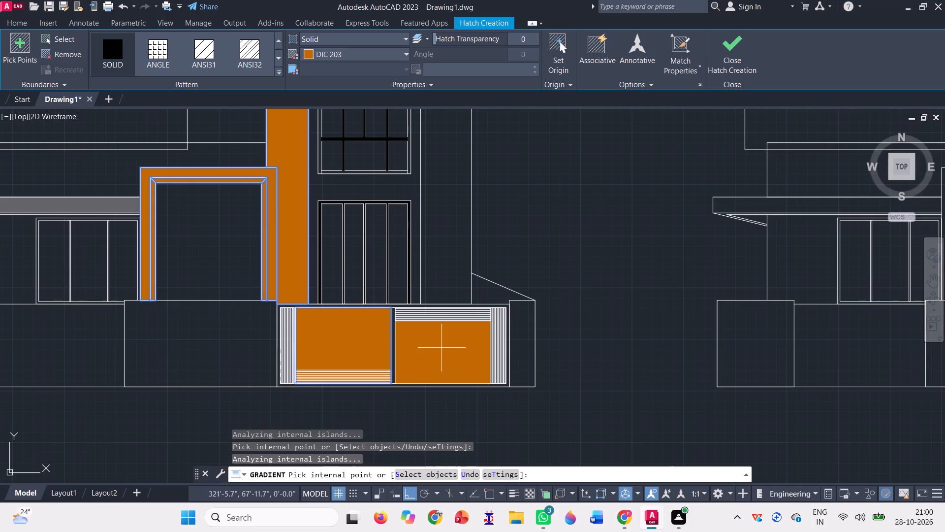
click(441, 348)
scroll(484, 341, down, 2)
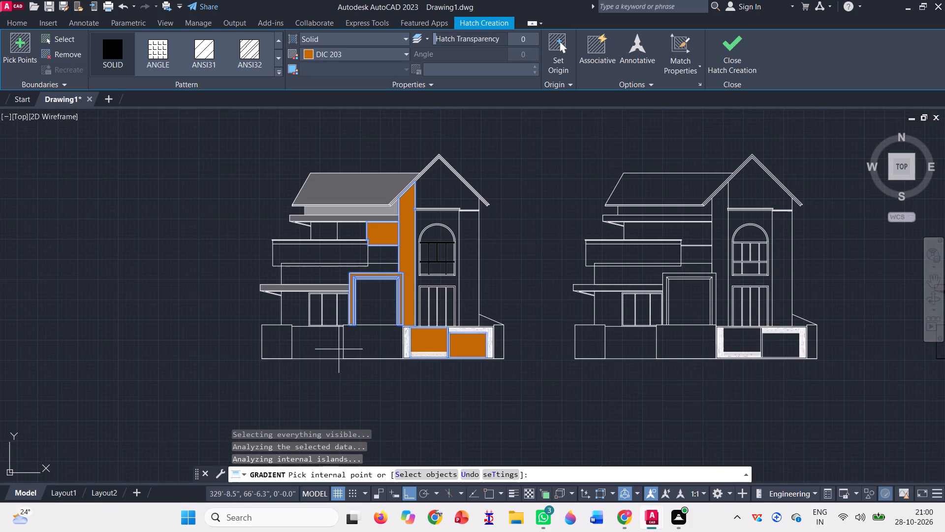
scroll(339, 348, up, 1)
click(320, 340)
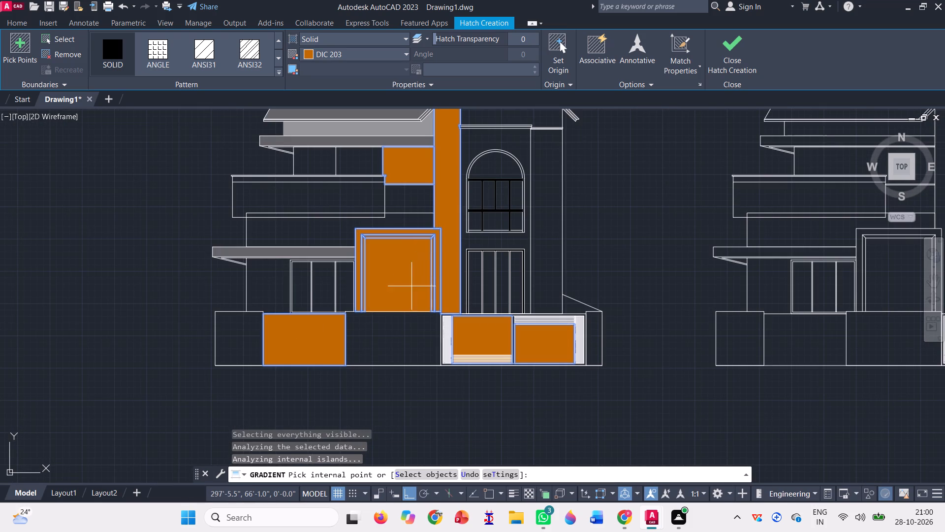
Fill the inside of the large framed ground-floor opening with solid DIC 203.
scroll(397, 296, down, 1)
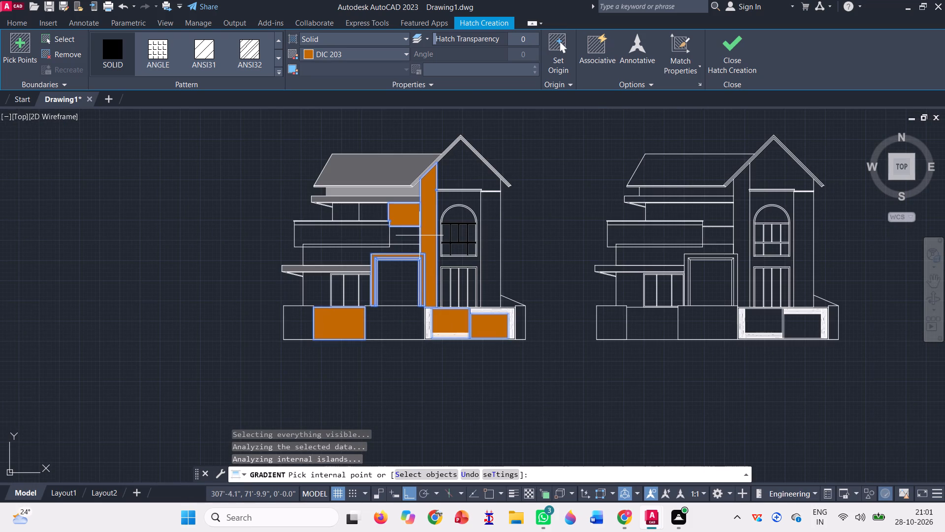
scroll(416, 222, up, 1)
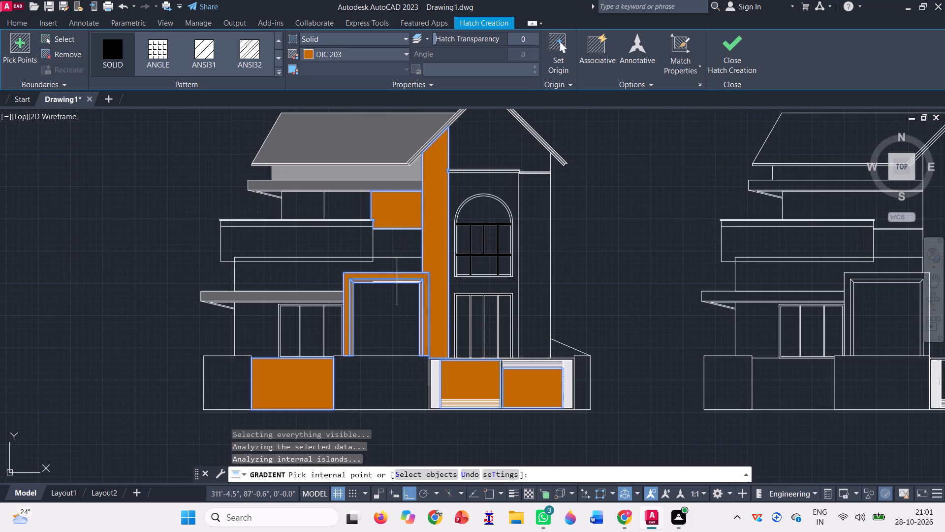
click(372, 321)
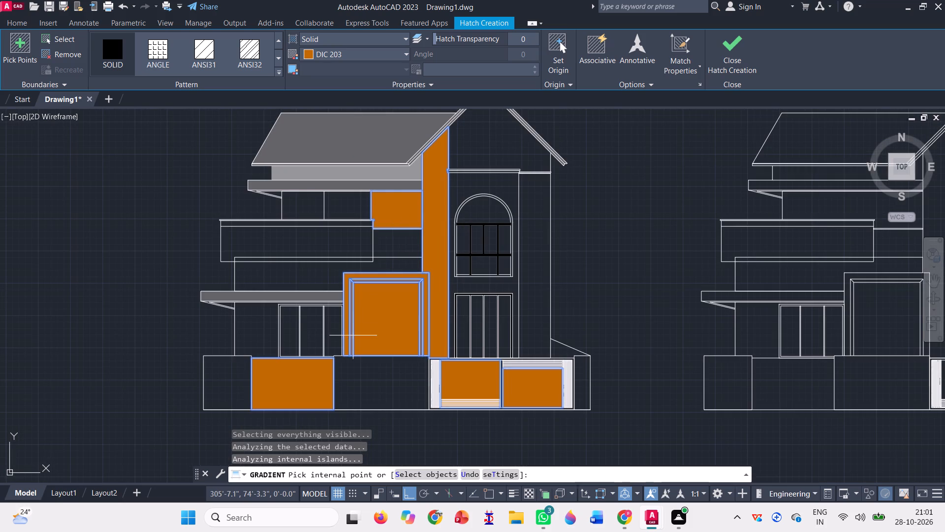
Fill the triangular bracket beneath the outer end of the upper canopy with solid DIC 203 and finish the hatch.
scroll(351, 335, down, 1)
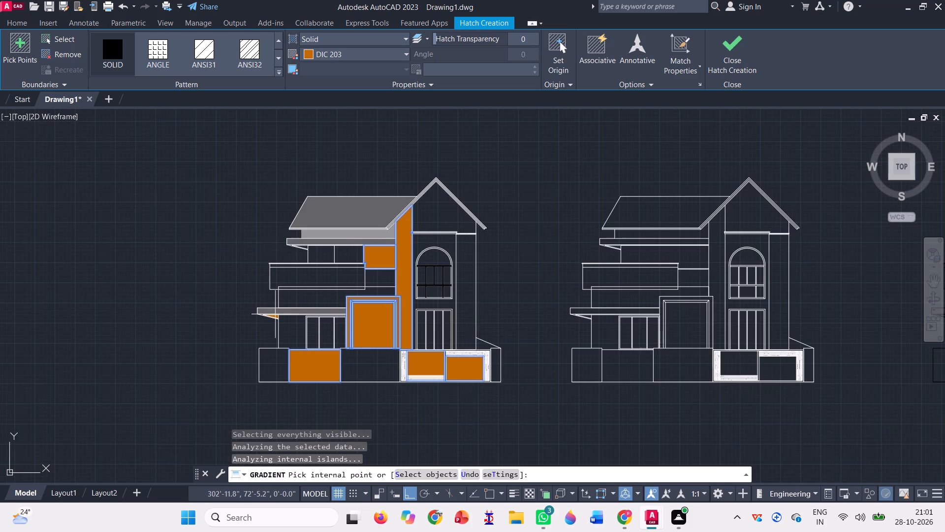
scroll(349, 257, up, 2)
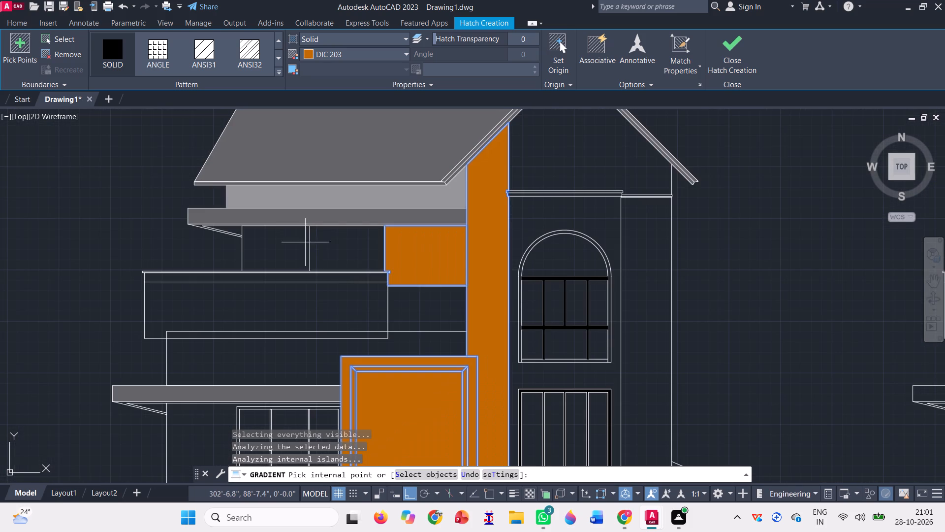
scroll(256, 218, up, 3)
click(189, 241)
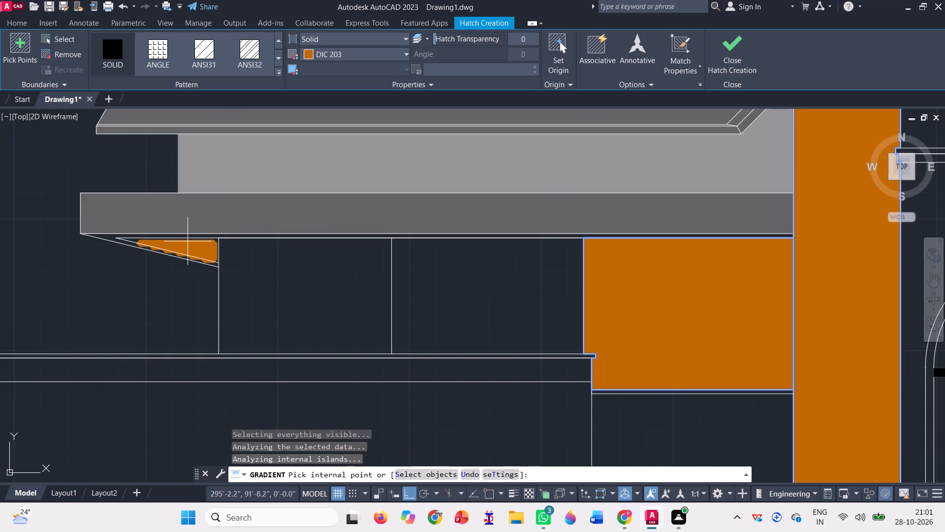
scroll(193, 243, down, 3)
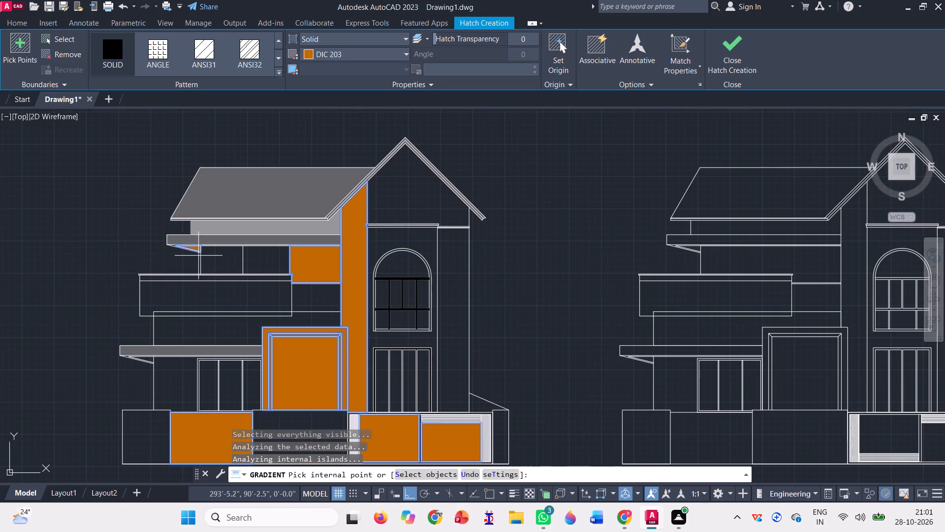
click(716, 60)
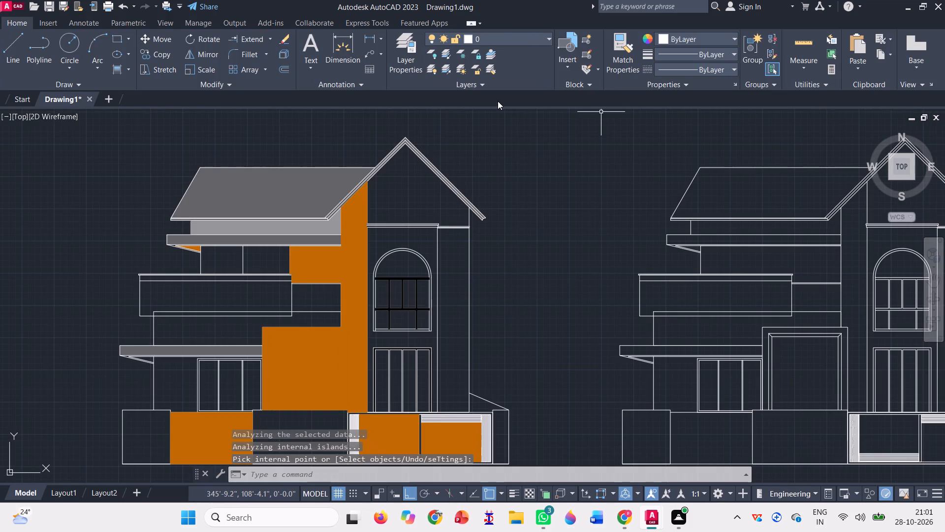
Start a new hatch with the SOLID pattern and set its colour to DIC 8 from the DIC COLOR GUIDE(R) book.
click(118, 66)
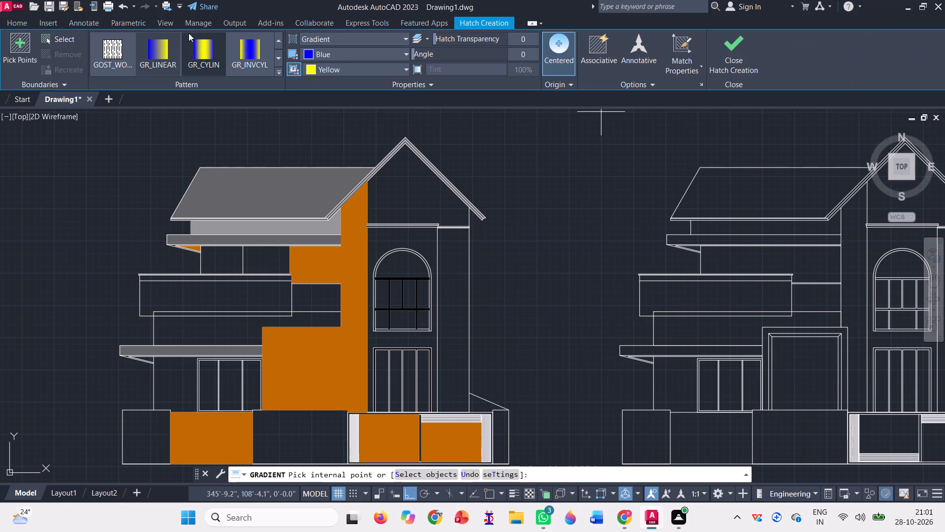
scroll(184, 44, up, 14)
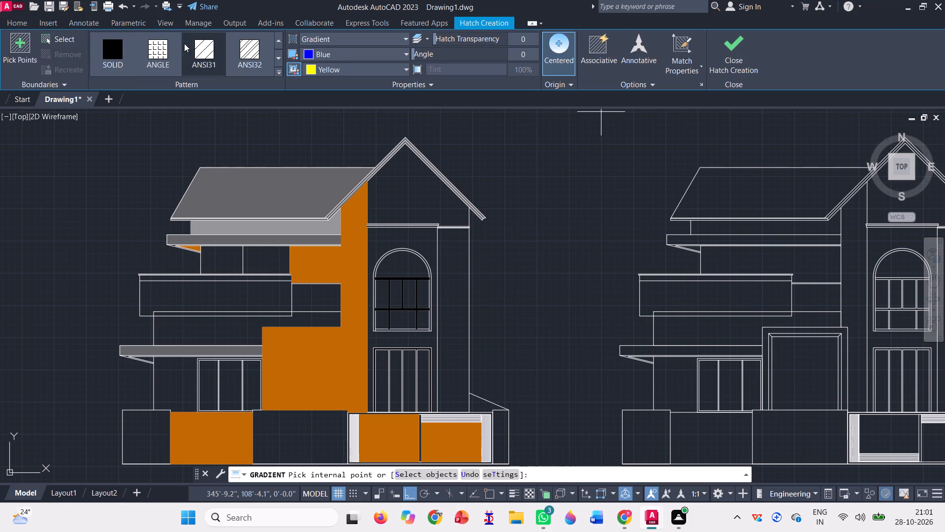
click(104, 55)
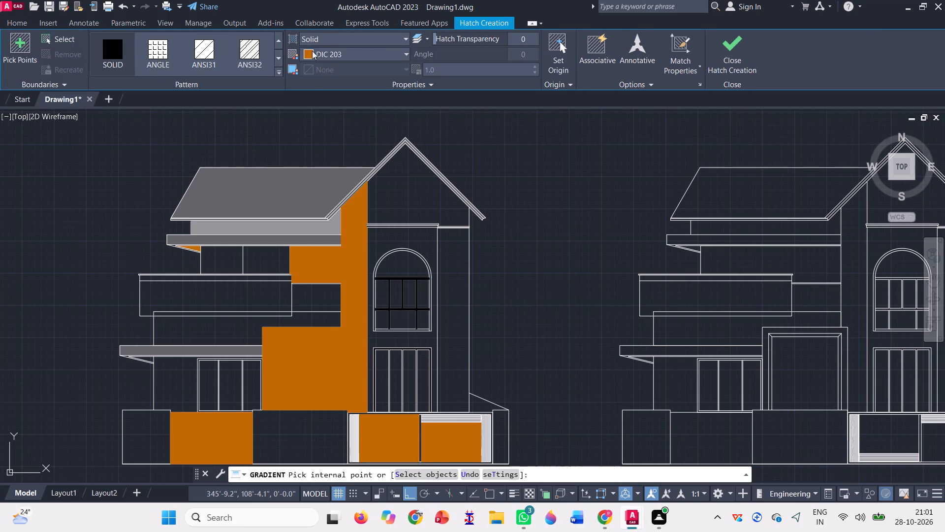
click(318, 50)
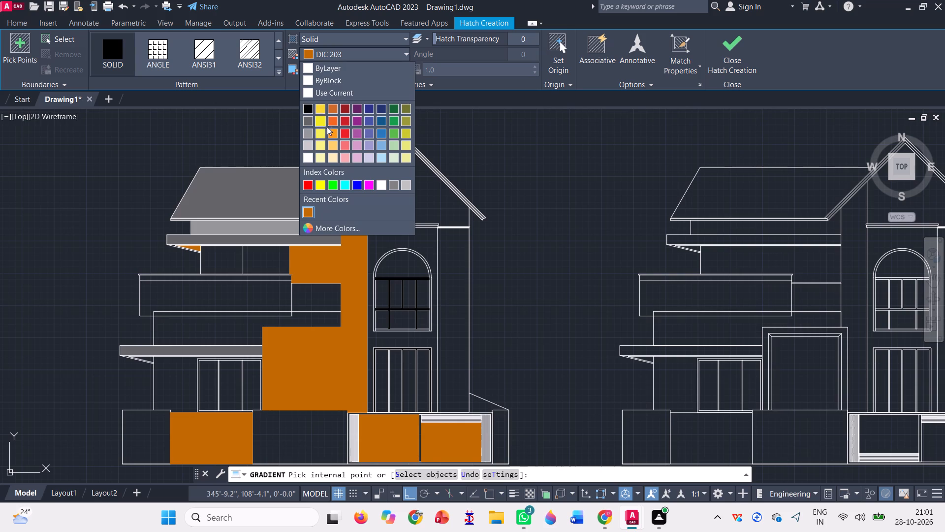
click(334, 223)
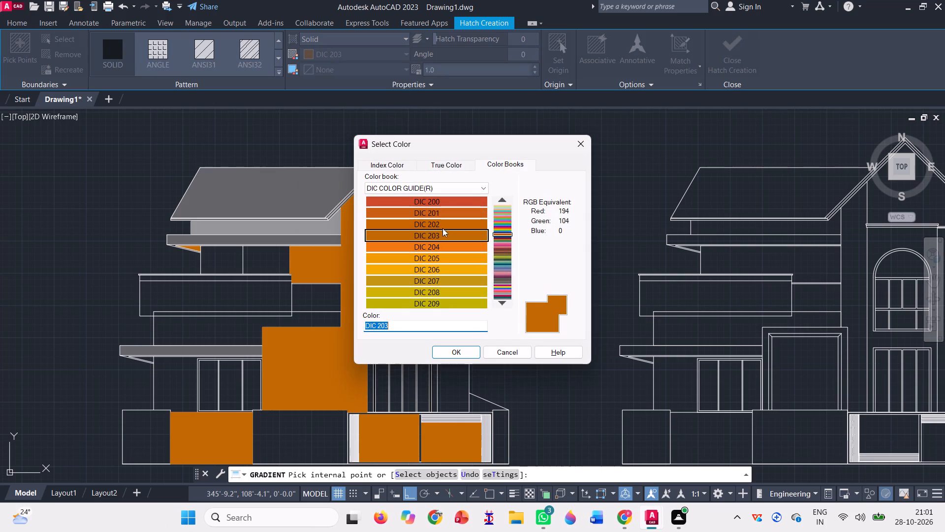
click(499, 300)
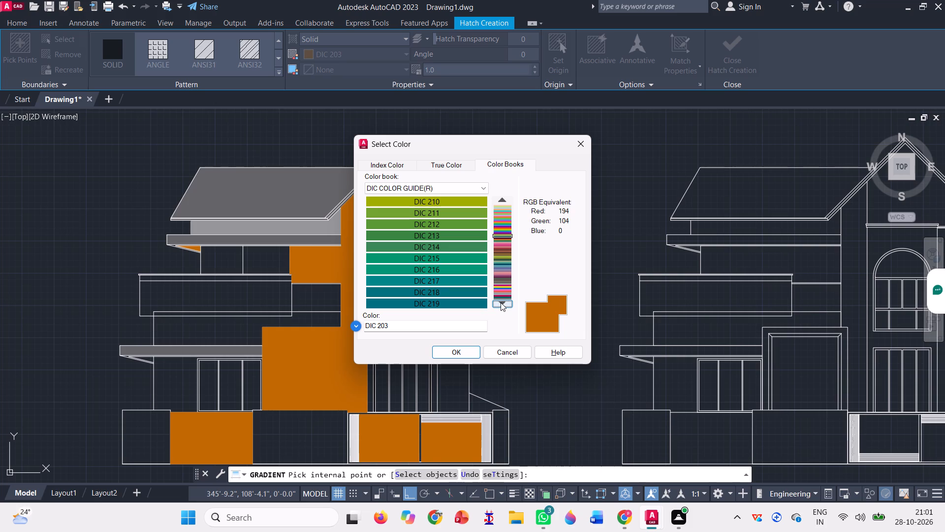
click(492, 204)
click(498, 200)
click(498, 200)
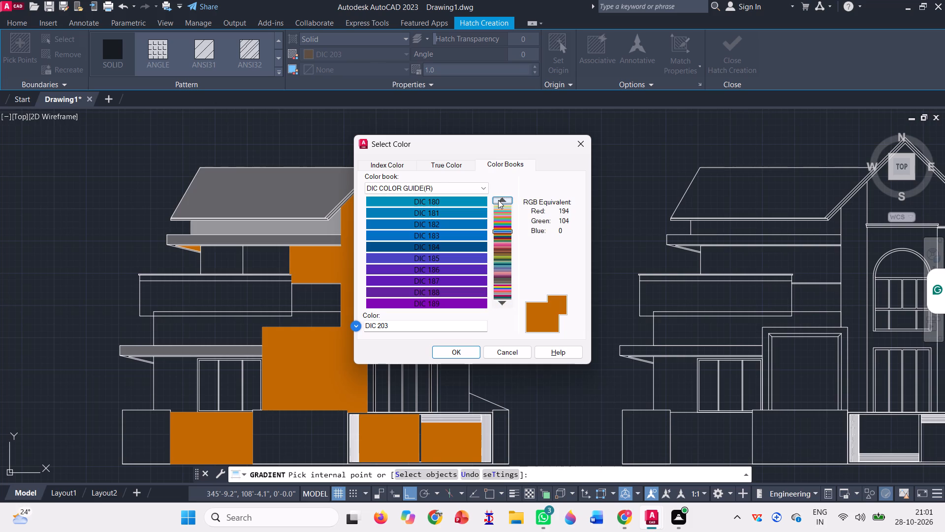
click(498, 200)
click(498, 200)
click(498, 200)
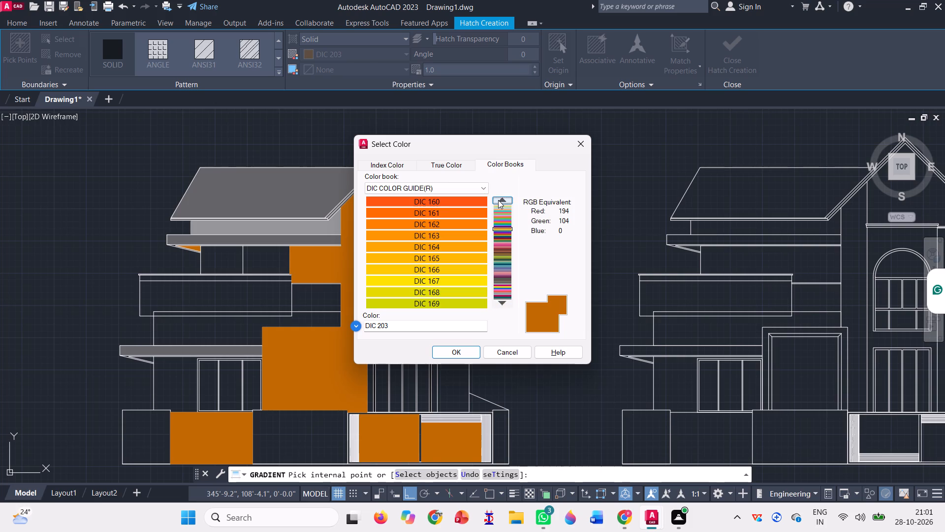
click(498, 200)
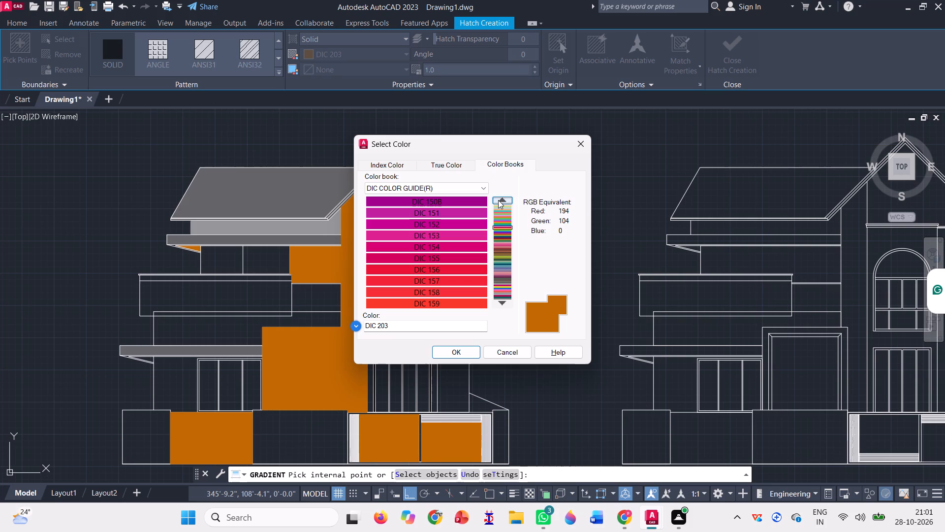
click(498, 200)
triple_click(498, 200)
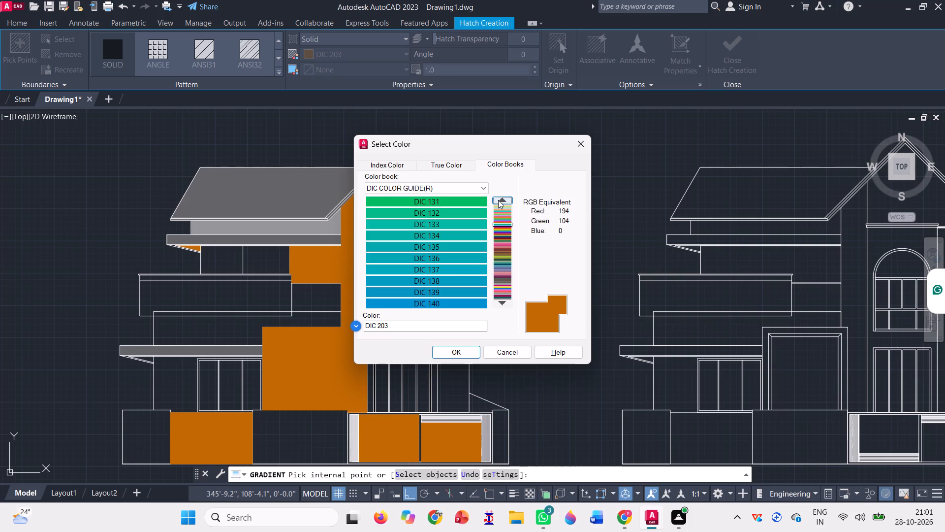
click(498, 200)
click(498, 200)
click(498, 200)
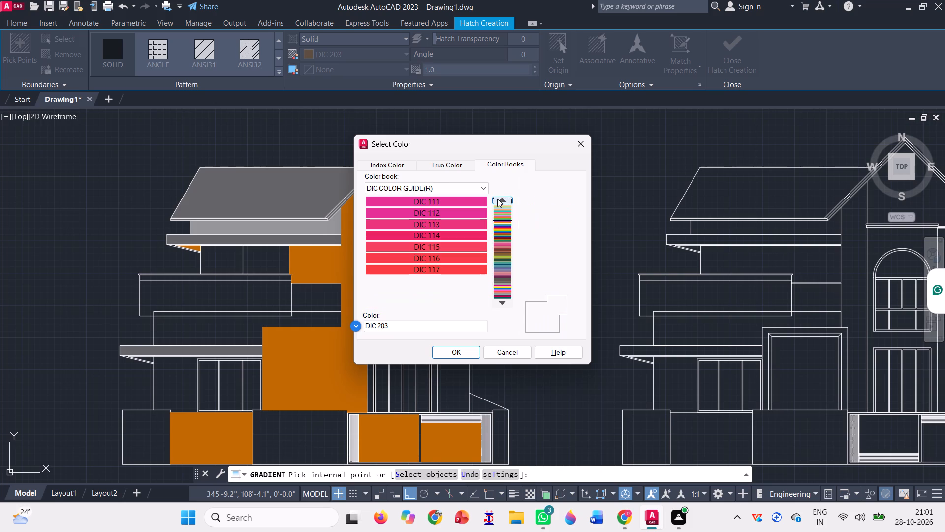
click(497, 199)
click(497, 199)
click(497, 199)
click(497, 199)
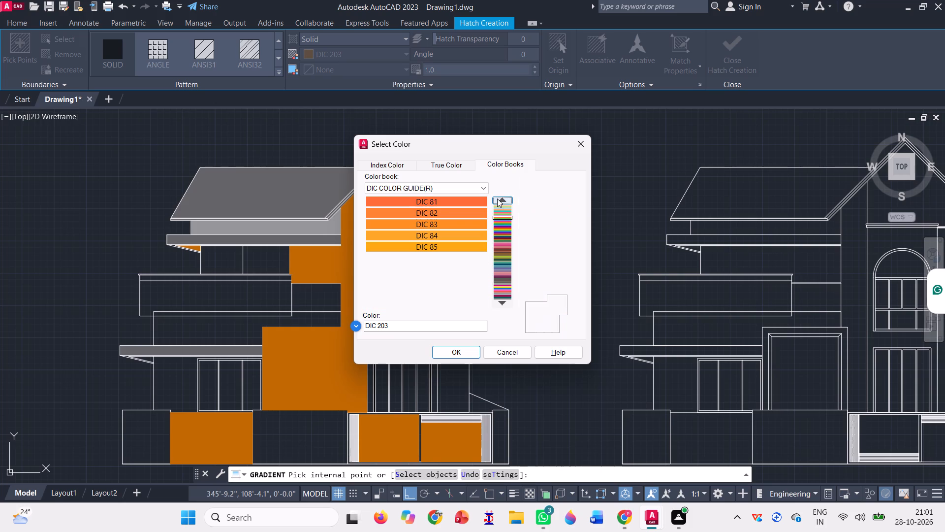
click(497, 199)
click(497, 199)
click(497, 199)
click(497, 199)
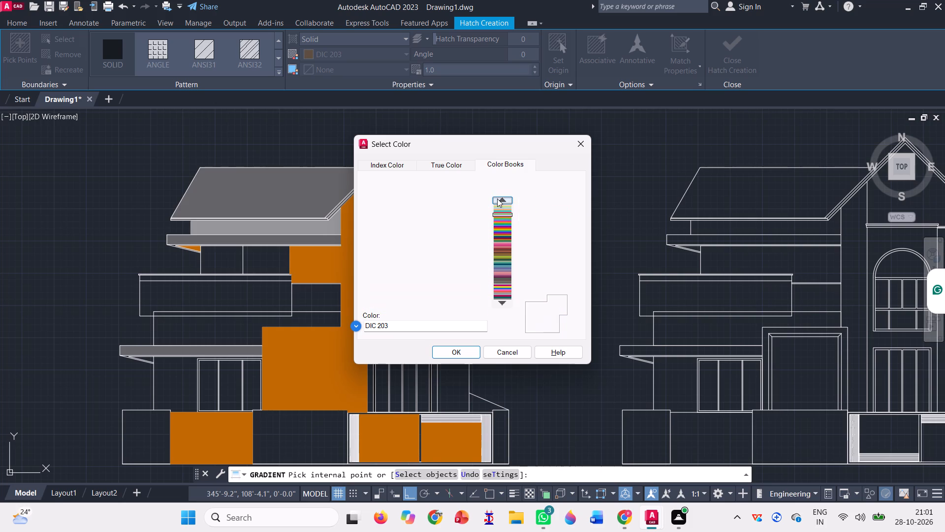
click(497, 199)
click(497, 199)
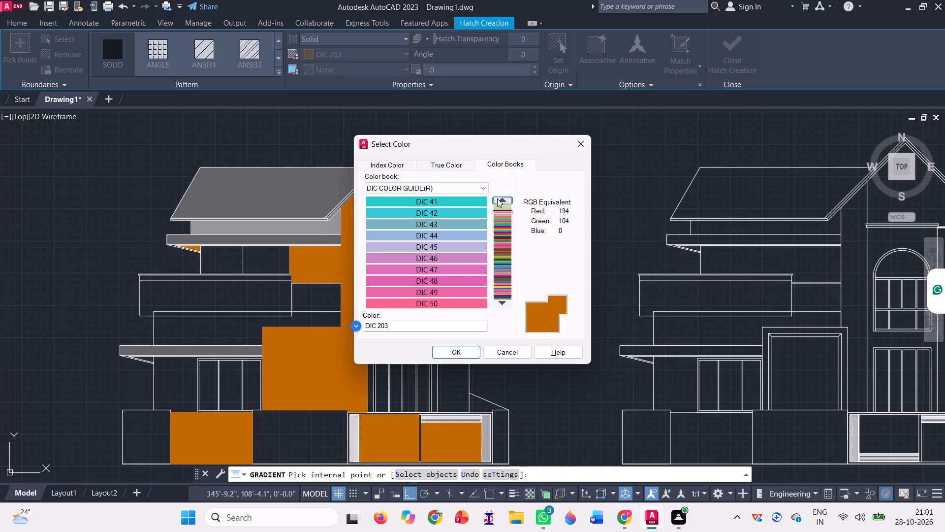
click(497, 199)
click(497, 199)
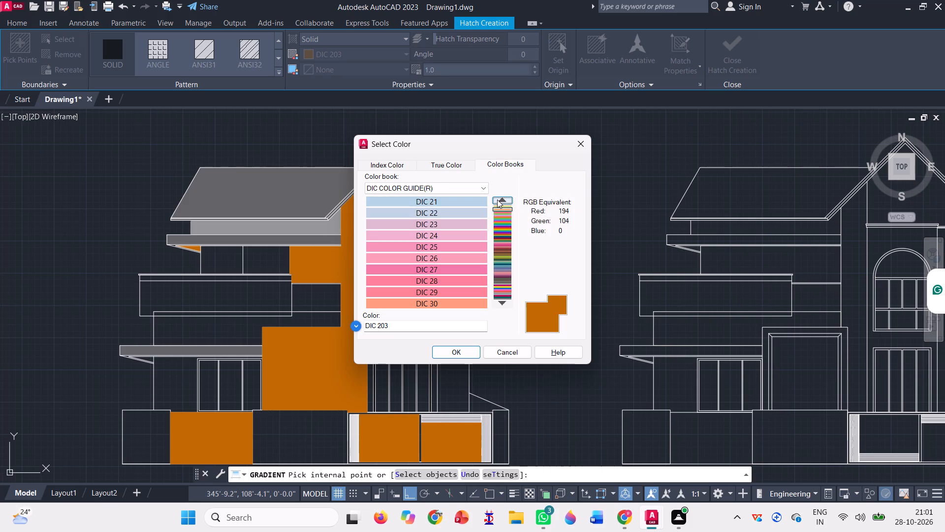
click(497, 199)
click(497, 199)
click(497, 199)
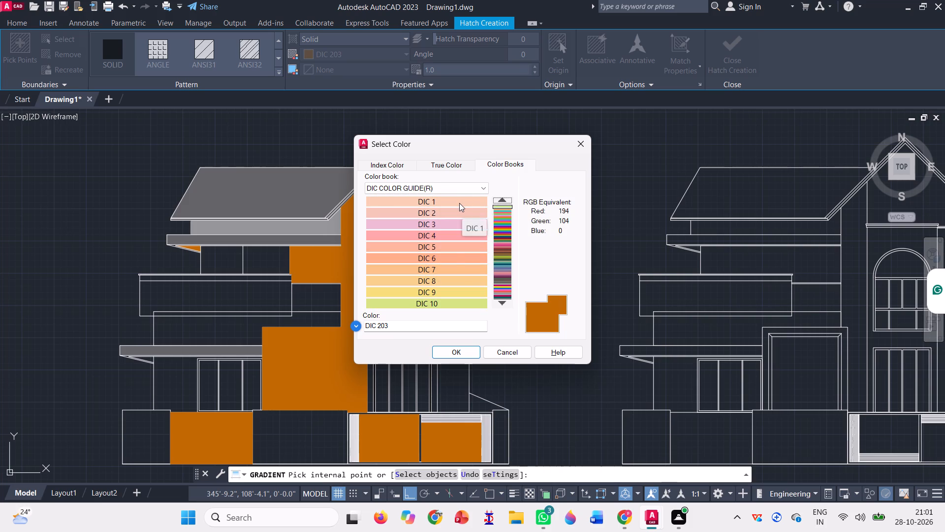
click(455, 283)
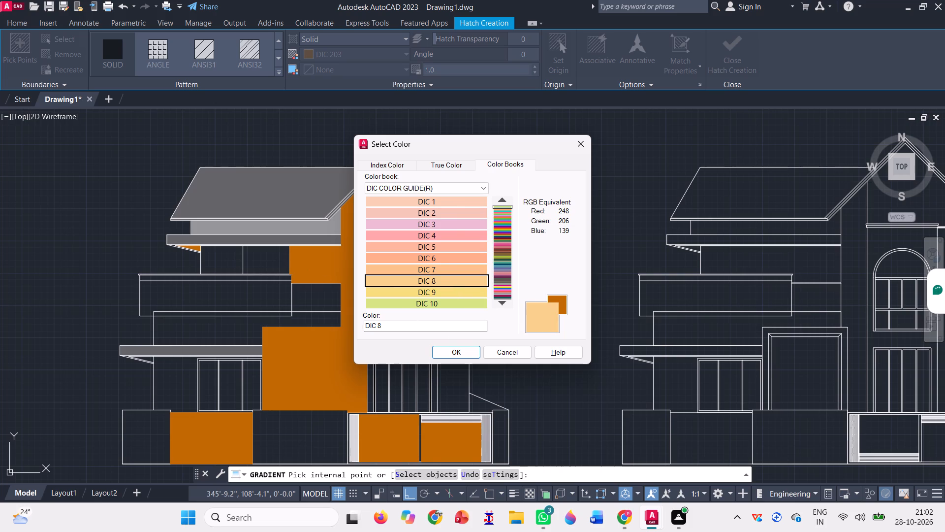
click(461, 350)
Fill the two upper-floor panels beneath the upper canopy and the ground-floor wall beside the window with solid DIC 8, then finish the hatch.
scroll(264, 248, up, 1)
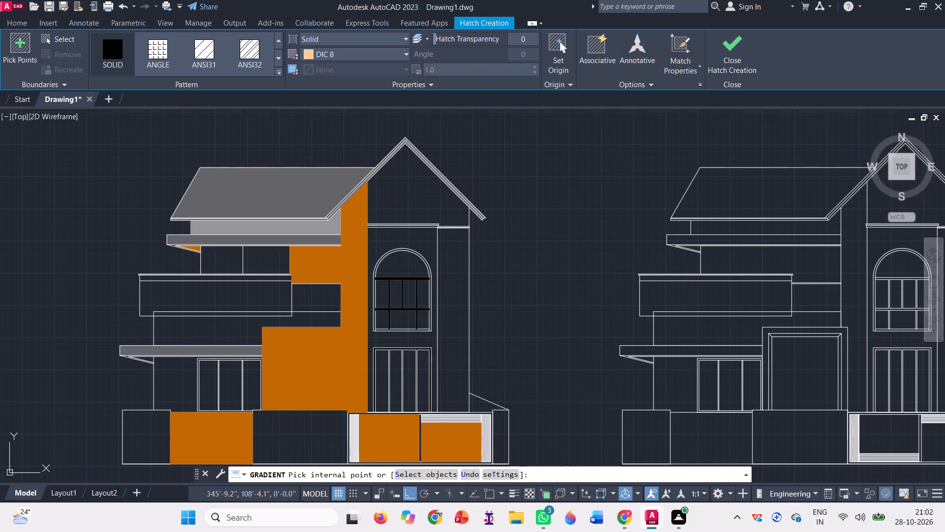
scroll(264, 248, up, 1)
click(257, 271)
scroll(258, 245, down, 1)
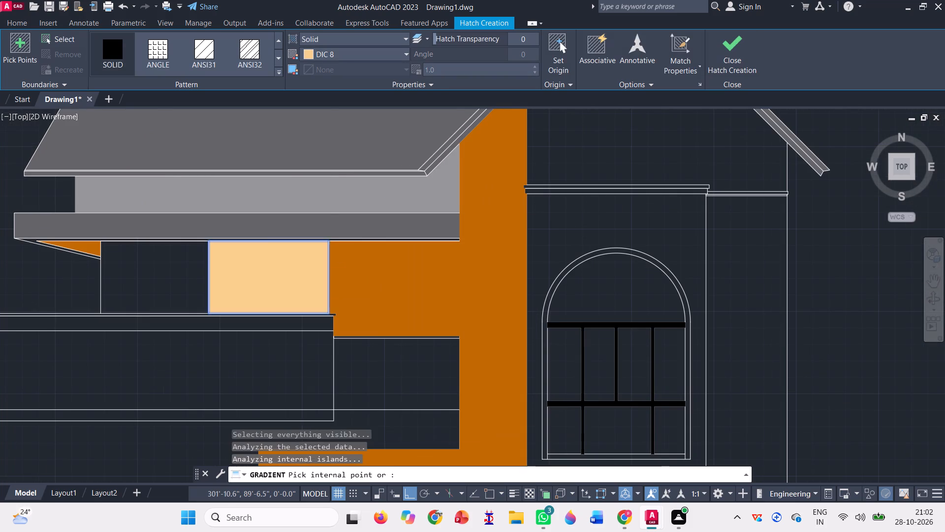
scroll(258, 244, down, 2)
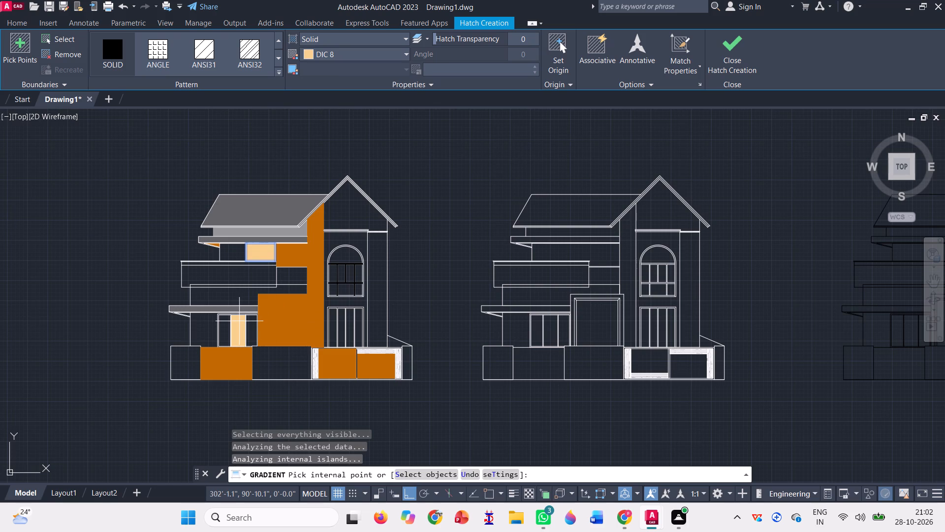
scroll(239, 322, up, 2)
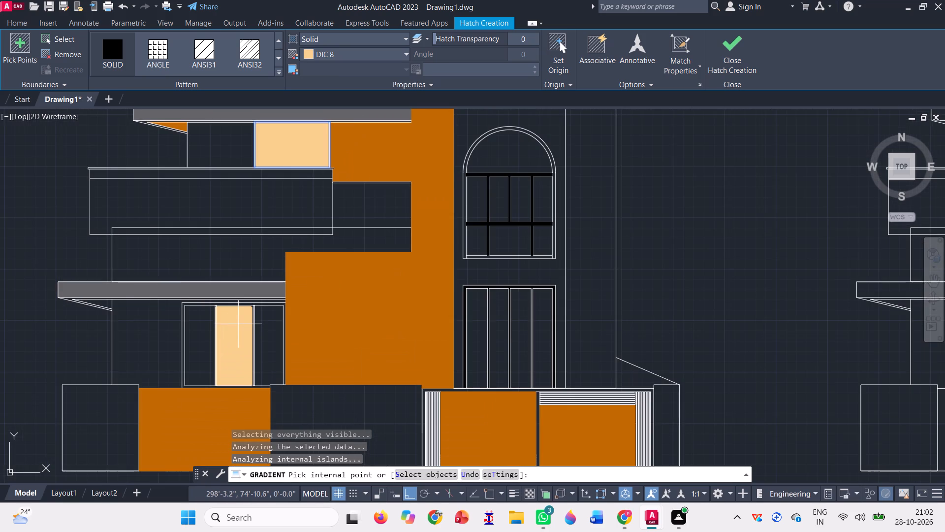
scroll(238, 326, down, 1)
scroll(295, 344, down, 1)
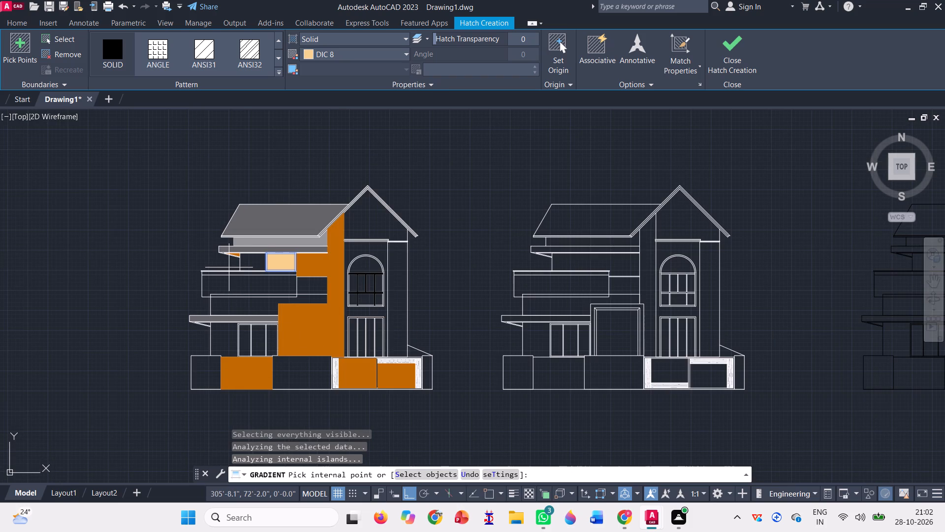
scroll(243, 255, up, 2)
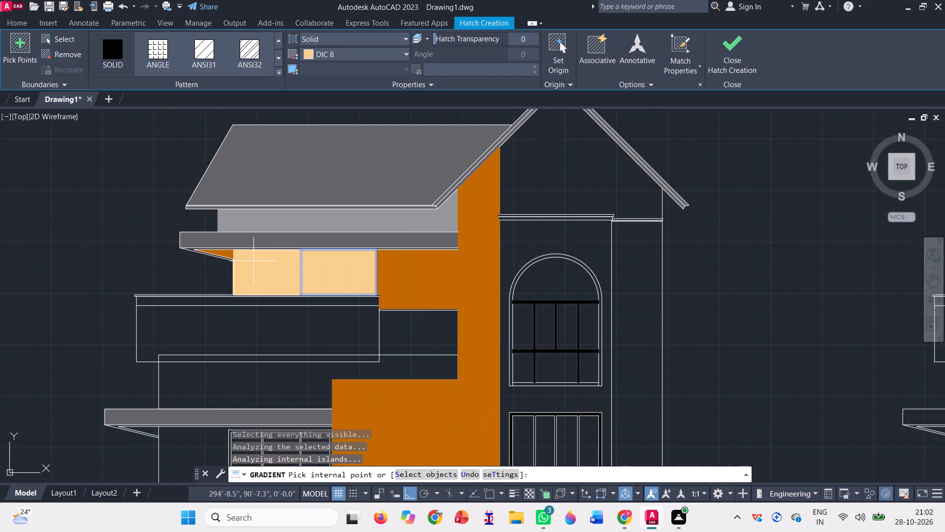
scroll(253, 261, down, 2)
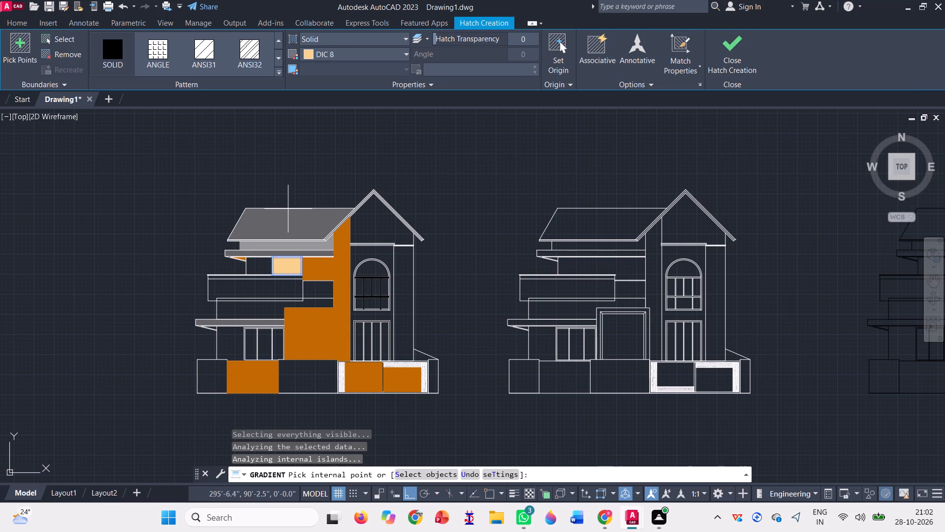
scroll(283, 272, up, 2)
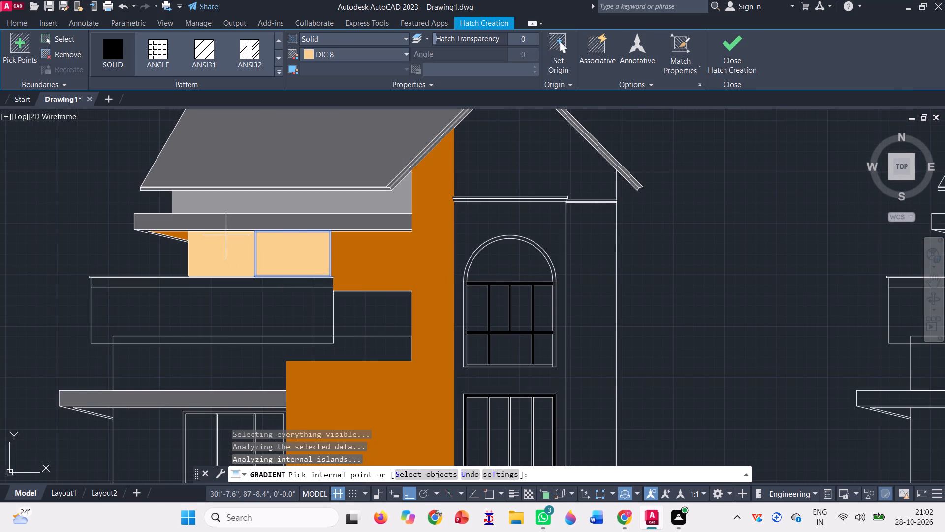
click(225, 235)
scroll(242, 217, down, 2)
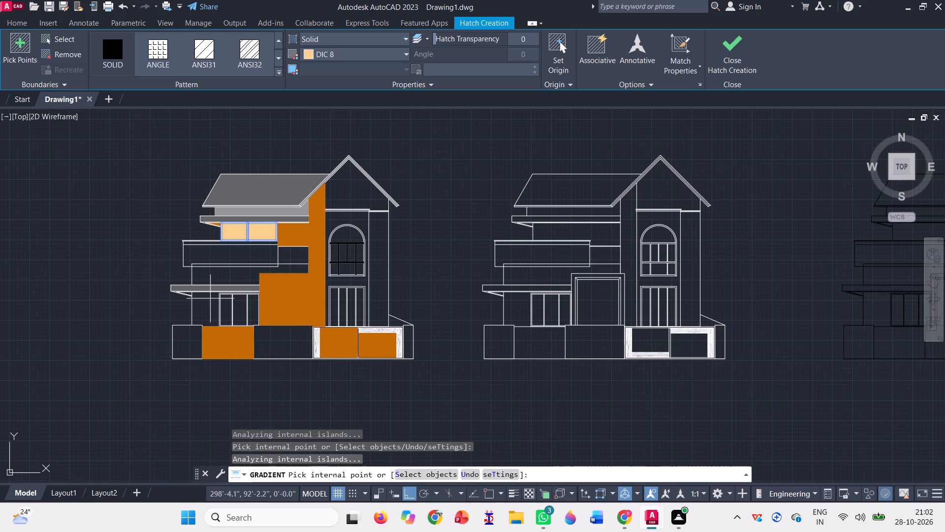
click(210, 298)
scroll(210, 298, up, 3)
scroll(210, 298, down, 2)
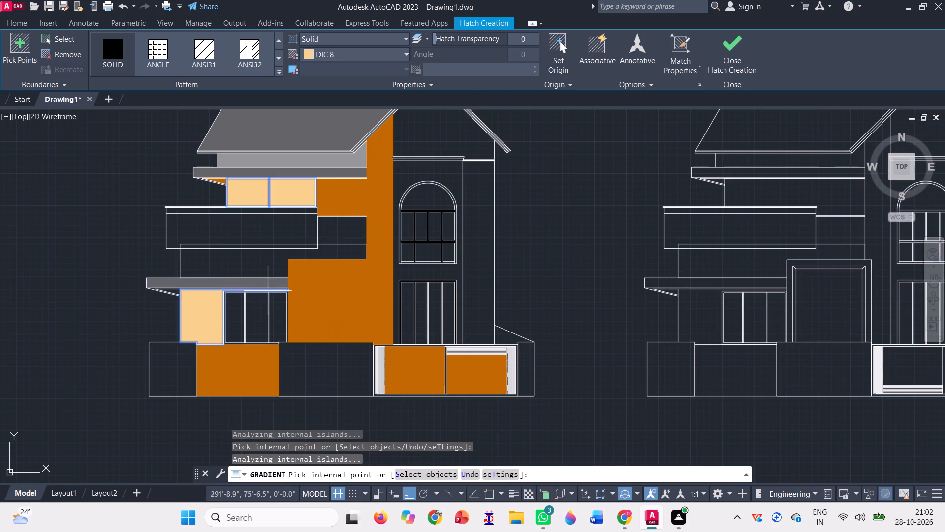
click(745, 50)
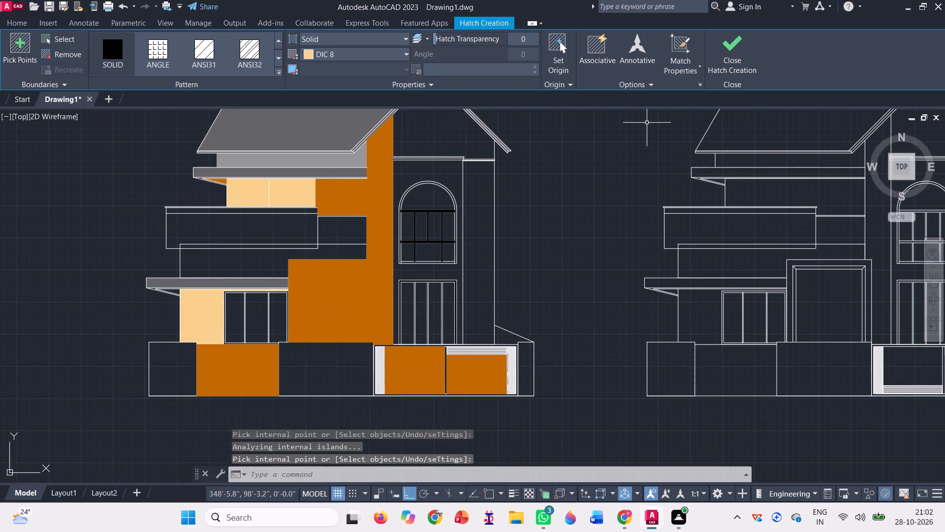
Start a new hatch with the HOUND pattern over the outer upper-floor panel beneath the upper canopy and the ground-floor wall beside the window.
scroll(209, 304, down, 1)
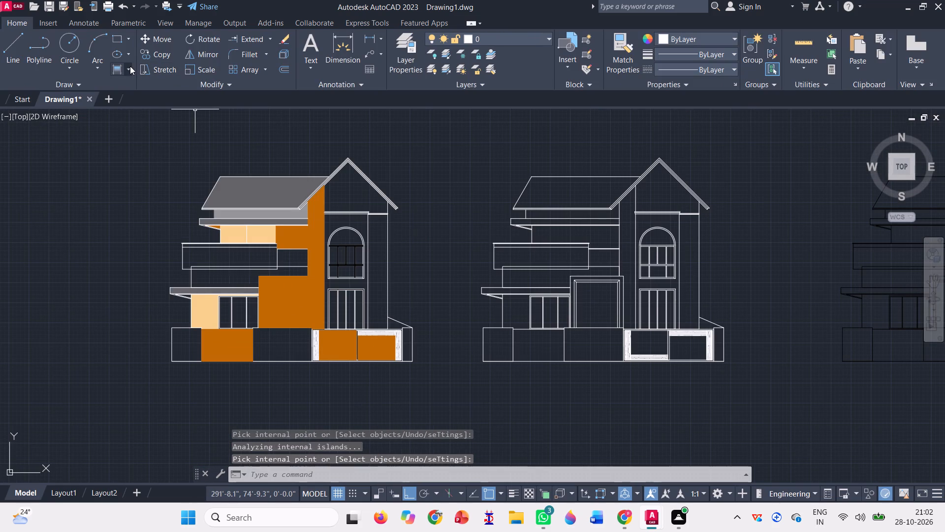
click(130, 66)
click(130, 92)
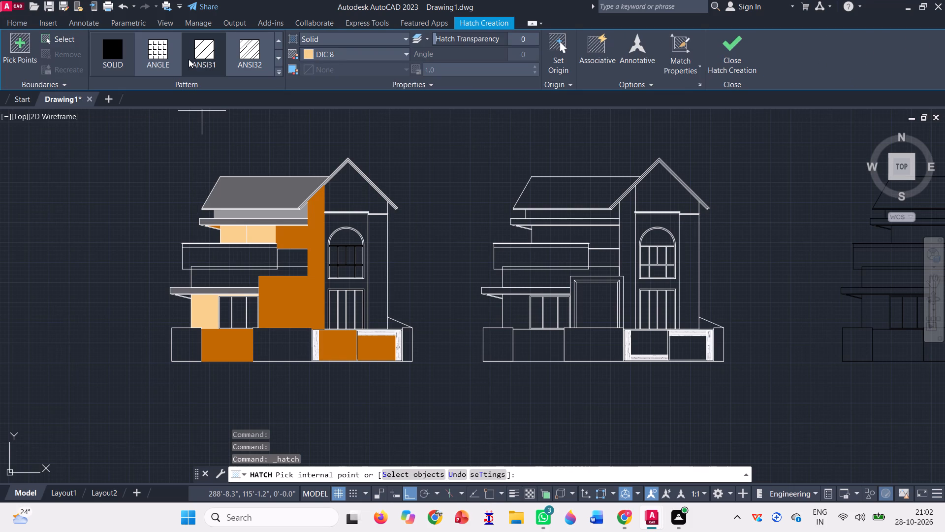
scroll(189, 59, down, 2)
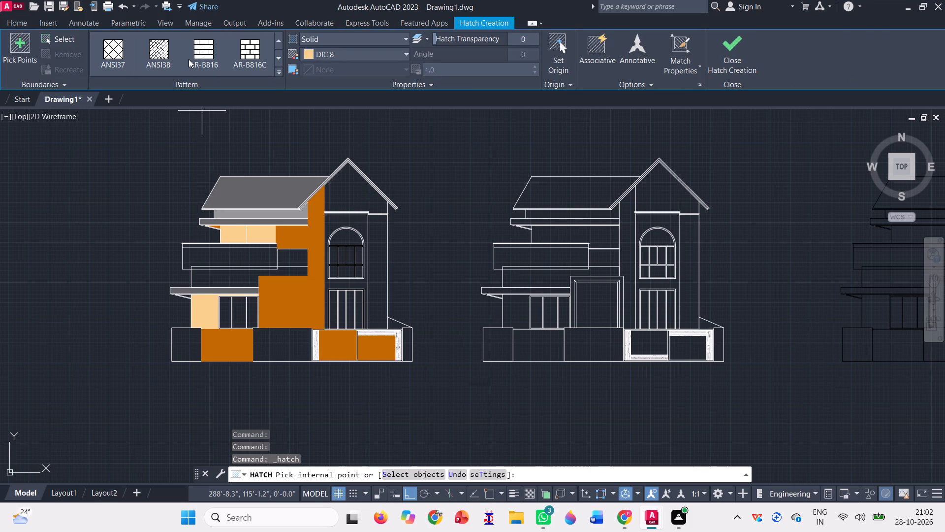
scroll(204, 49, down, 2)
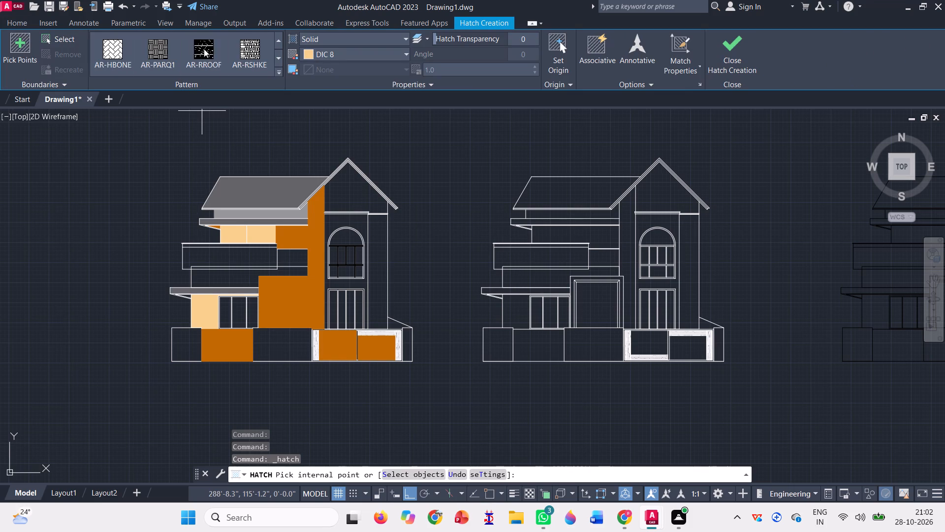
scroll(204, 49, up, 1)
scroll(204, 48, down, 1)
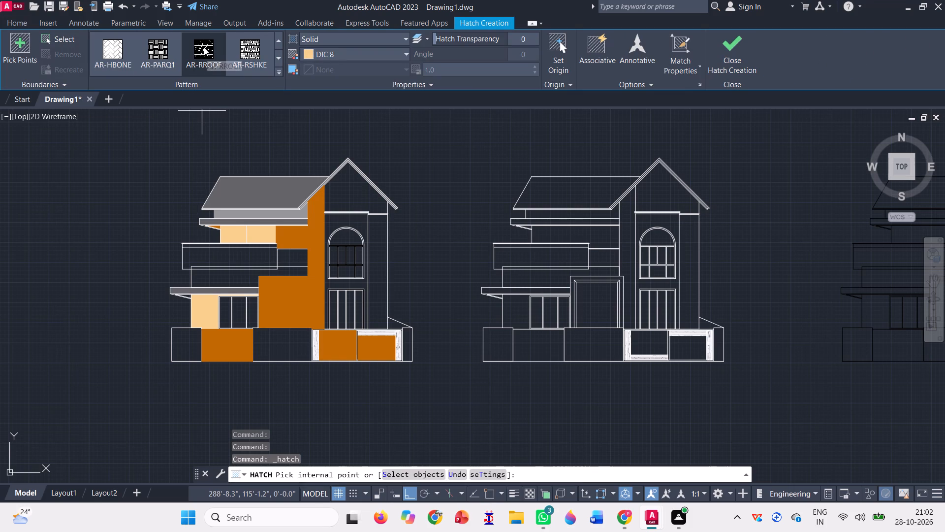
scroll(205, 49, down, 1)
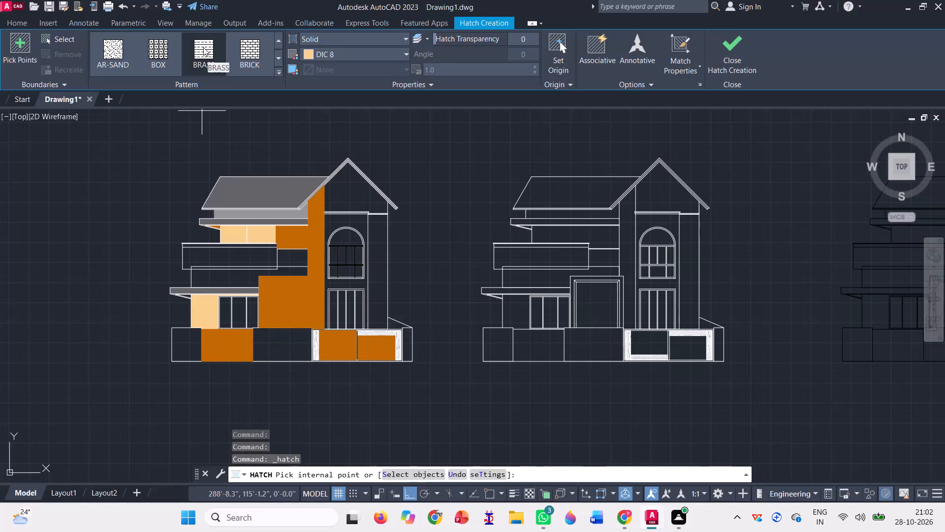
scroll(203, 47, down, 1)
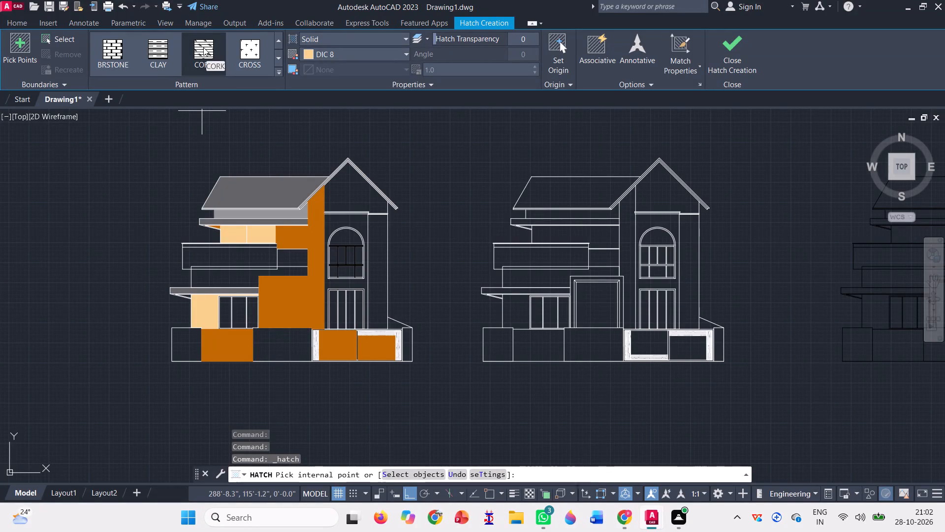
scroll(203, 47, down, 1)
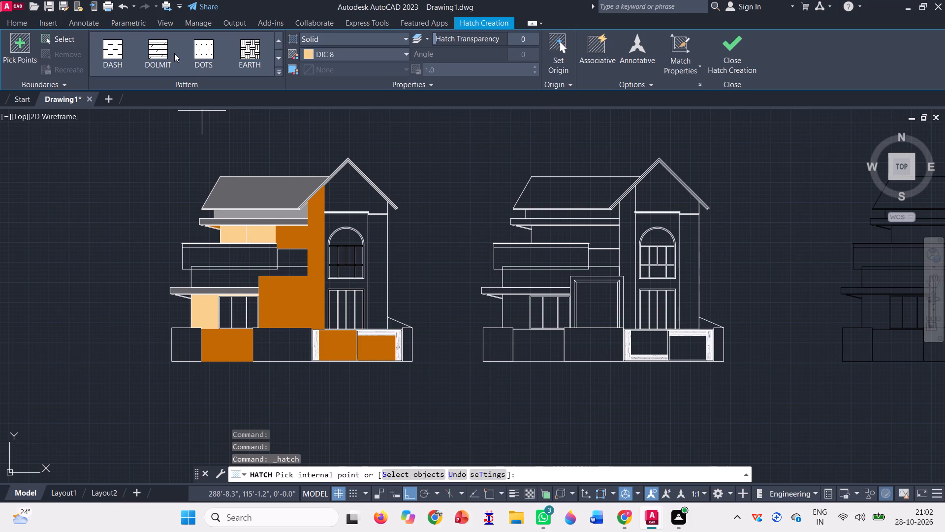
scroll(172, 52, down, 1)
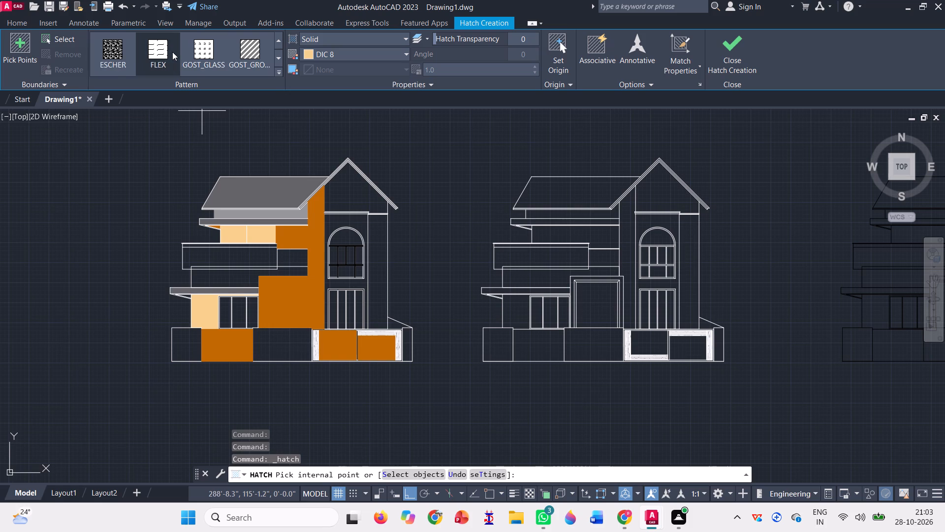
scroll(172, 52, down, 3)
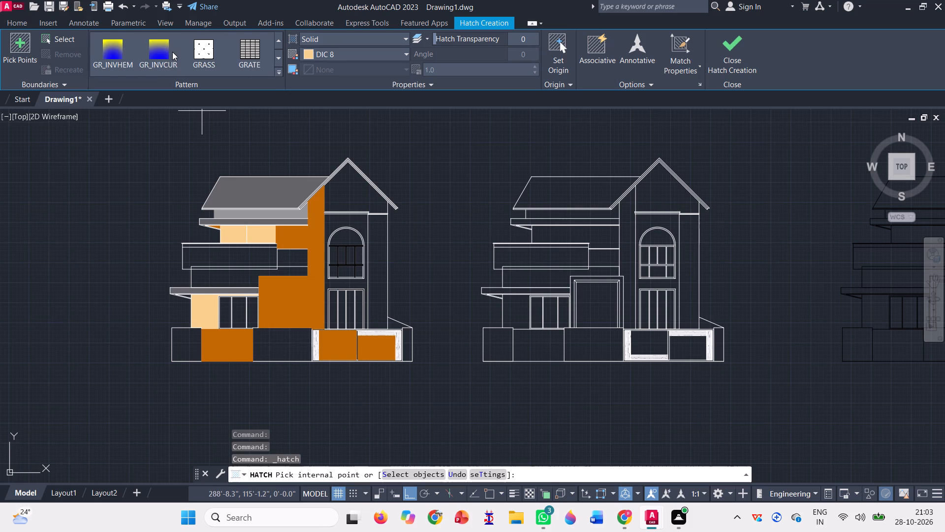
scroll(172, 52, down, 1)
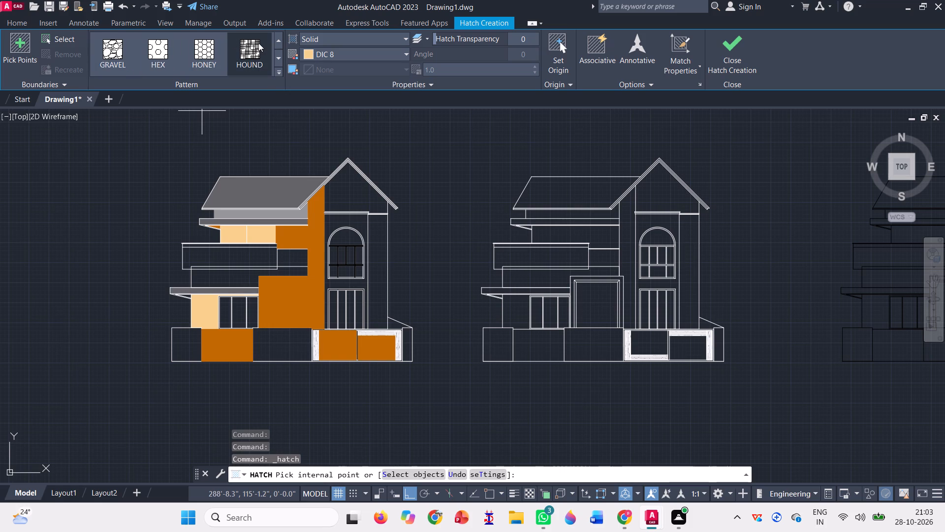
click(259, 45)
scroll(241, 227, up, 3)
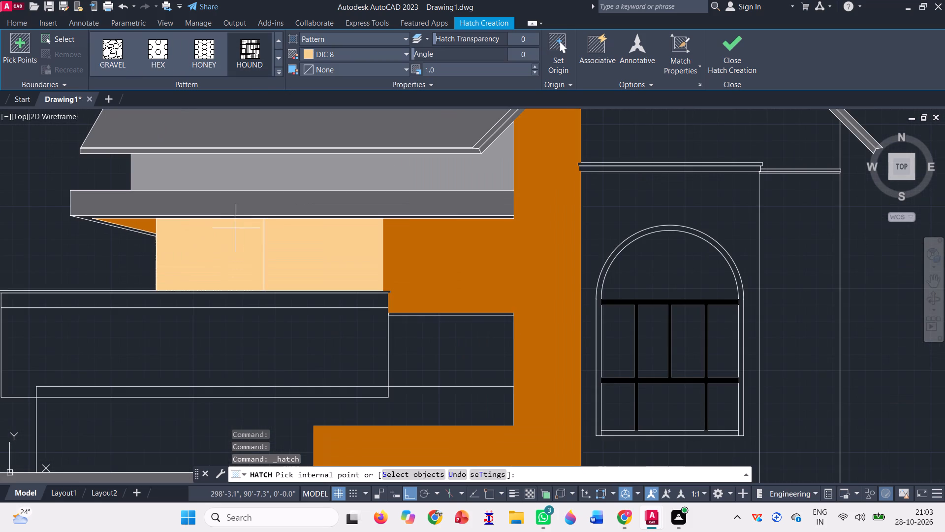
click(227, 230)
scroll(236, 218, down, 3)
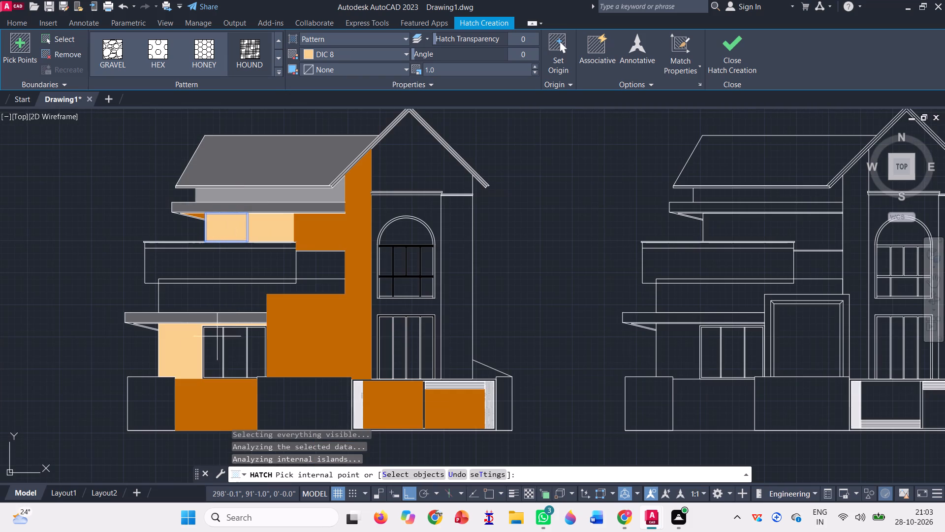
click(185, 351)
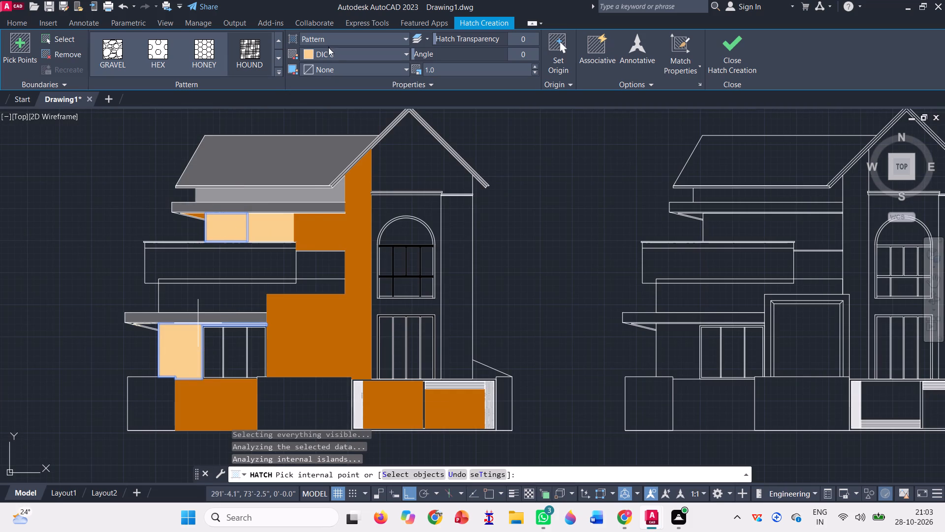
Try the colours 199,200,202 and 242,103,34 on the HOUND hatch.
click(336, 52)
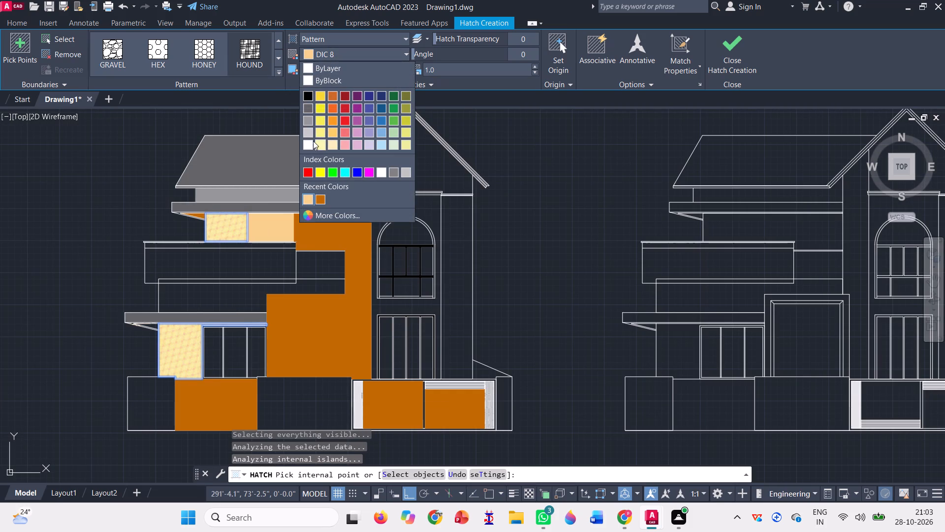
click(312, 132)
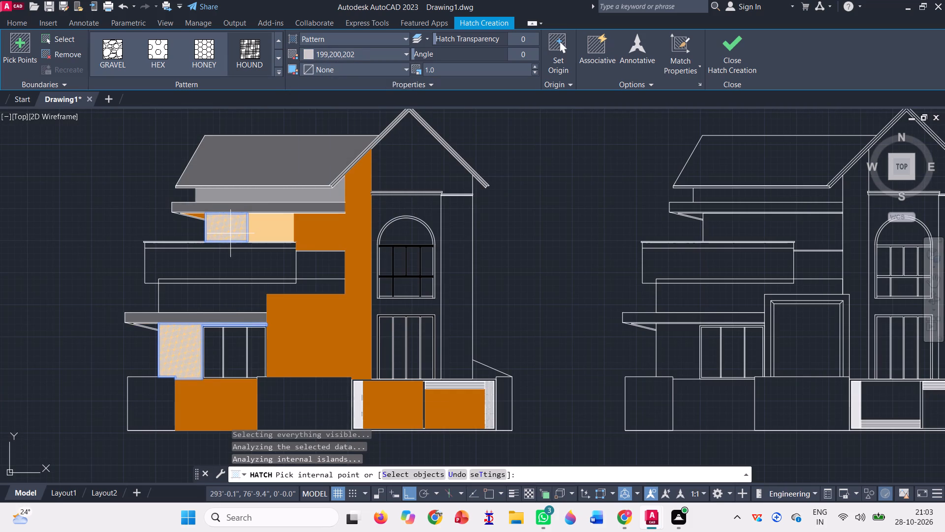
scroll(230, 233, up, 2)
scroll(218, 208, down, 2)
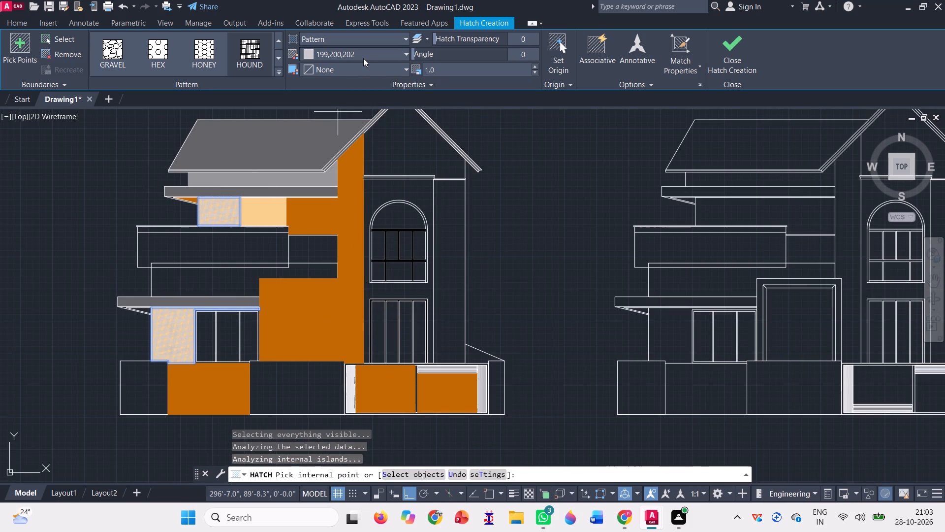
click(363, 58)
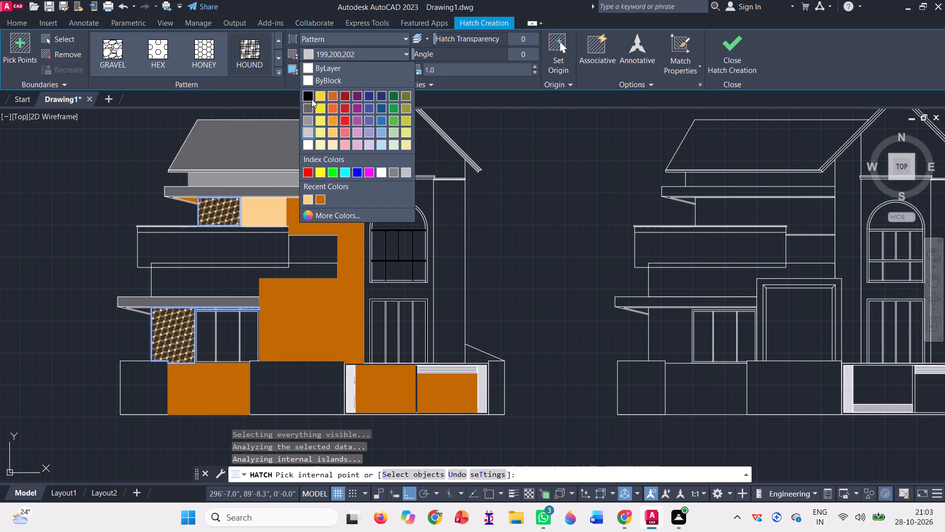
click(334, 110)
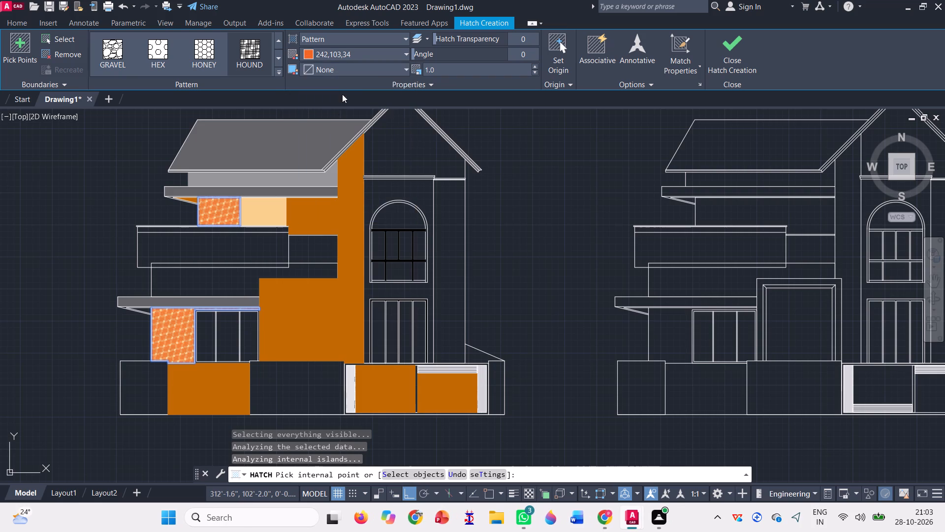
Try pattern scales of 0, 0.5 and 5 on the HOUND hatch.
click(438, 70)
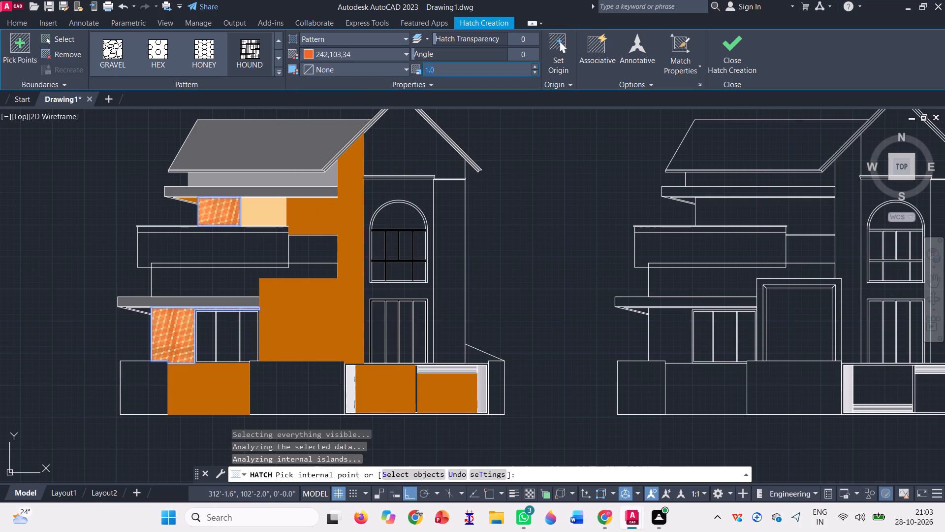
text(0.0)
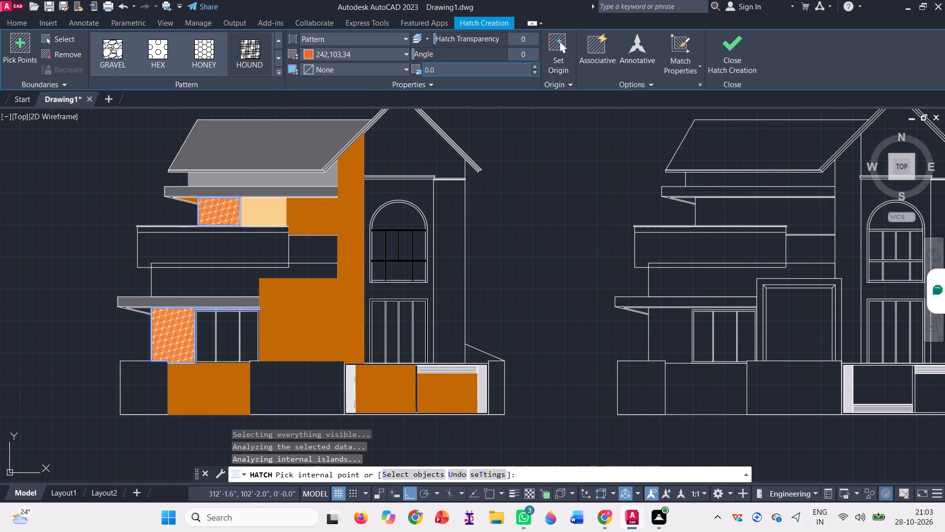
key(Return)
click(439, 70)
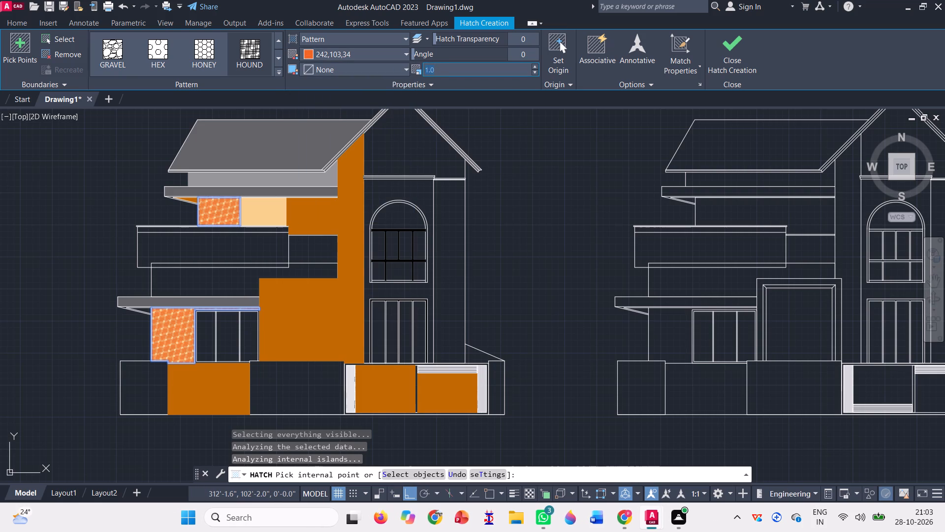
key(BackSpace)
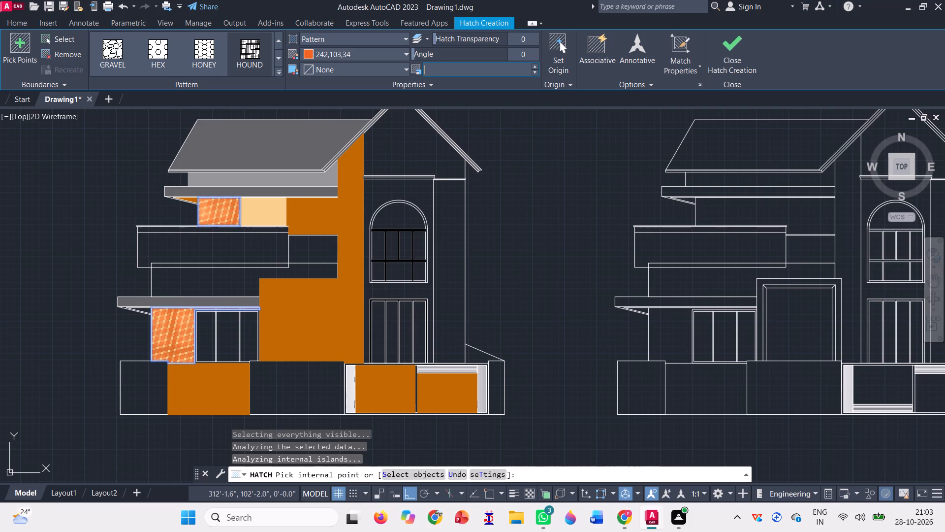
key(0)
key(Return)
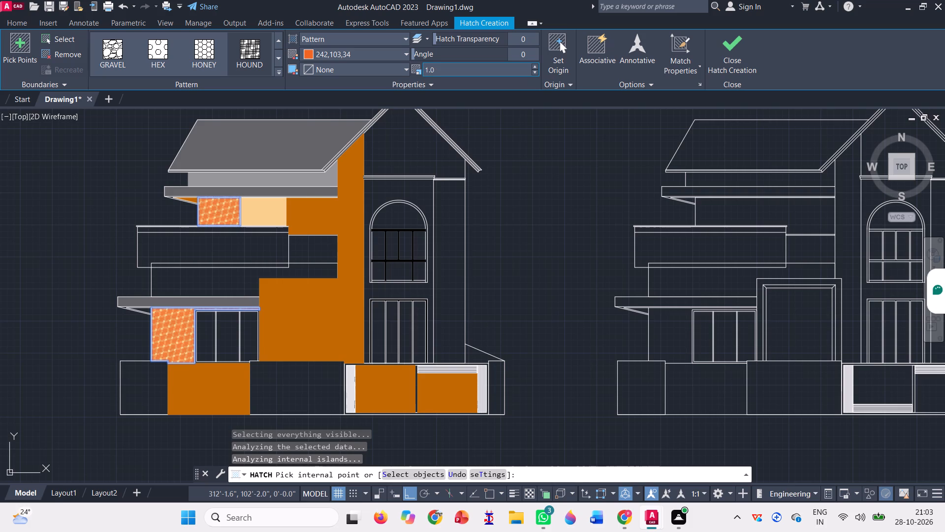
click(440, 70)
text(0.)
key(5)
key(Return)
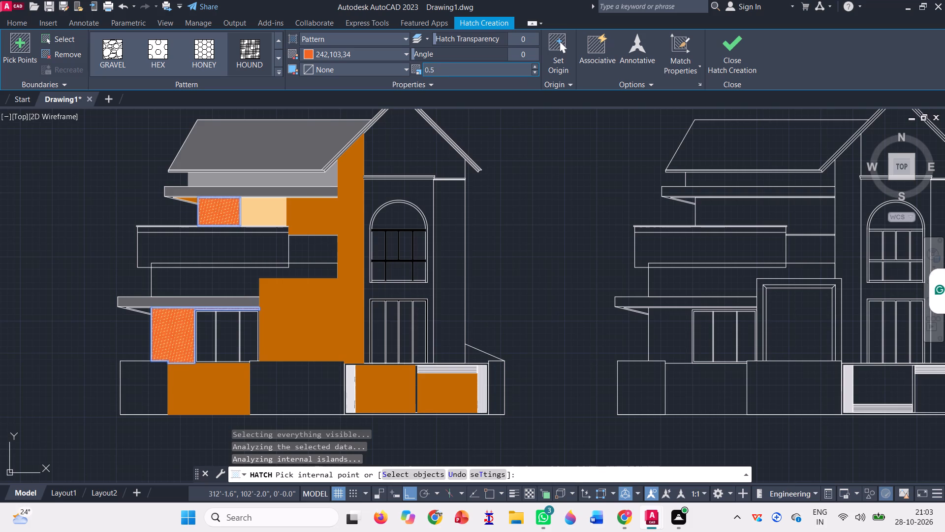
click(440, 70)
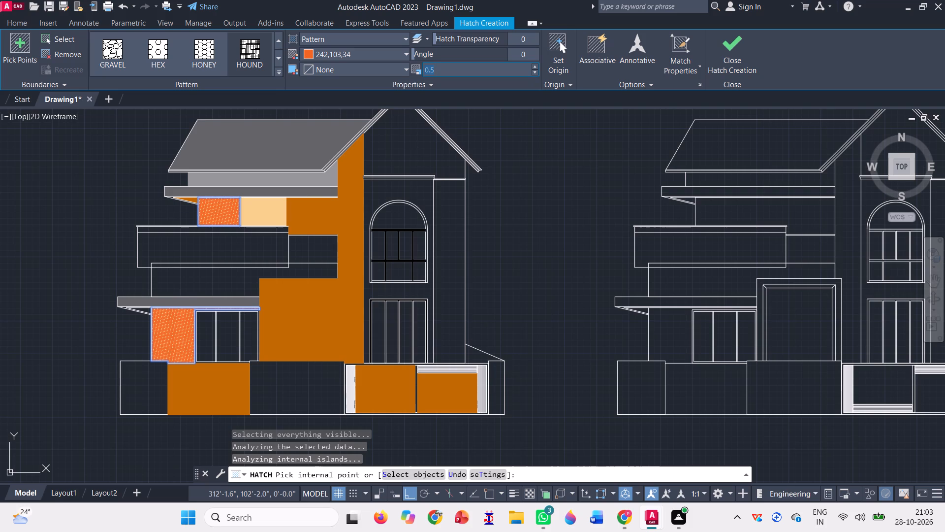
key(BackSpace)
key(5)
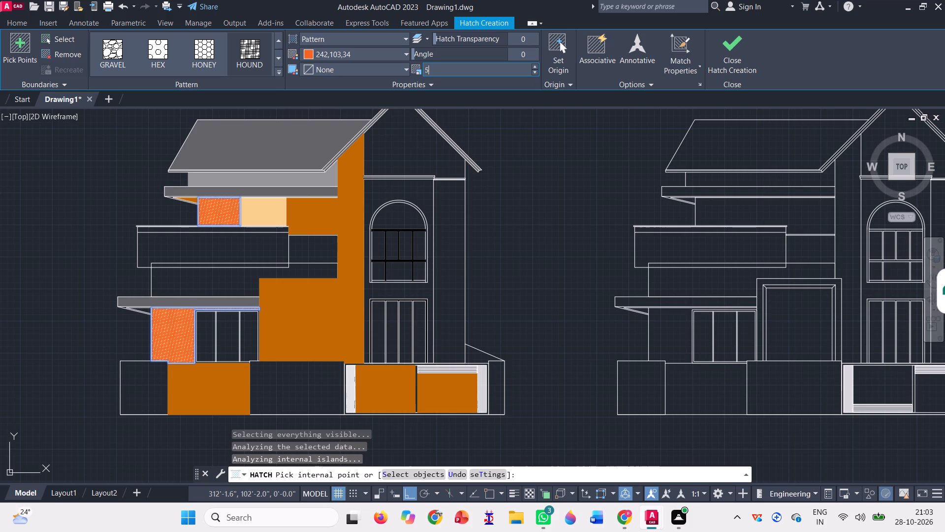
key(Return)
Set the HOUND hatch's pattern scale to 2.
click(440, 70)
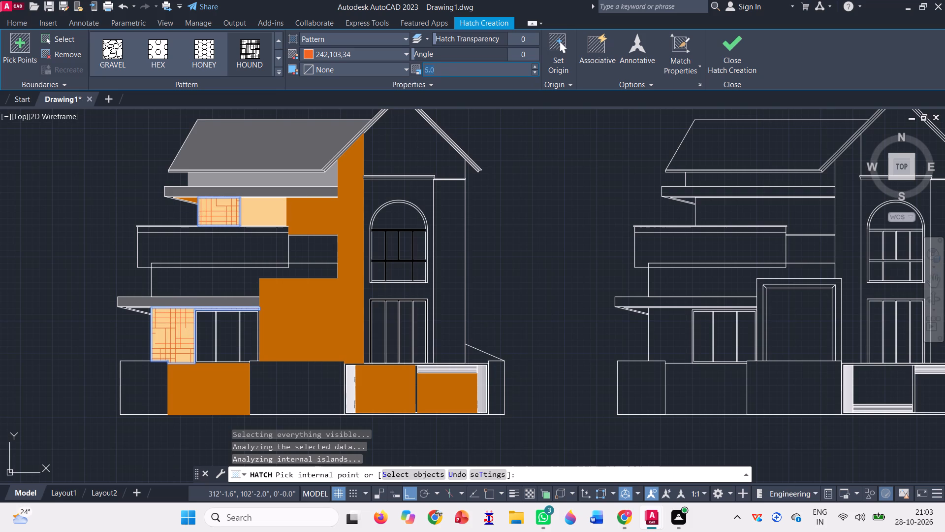
key(BackSpace)
key(2)
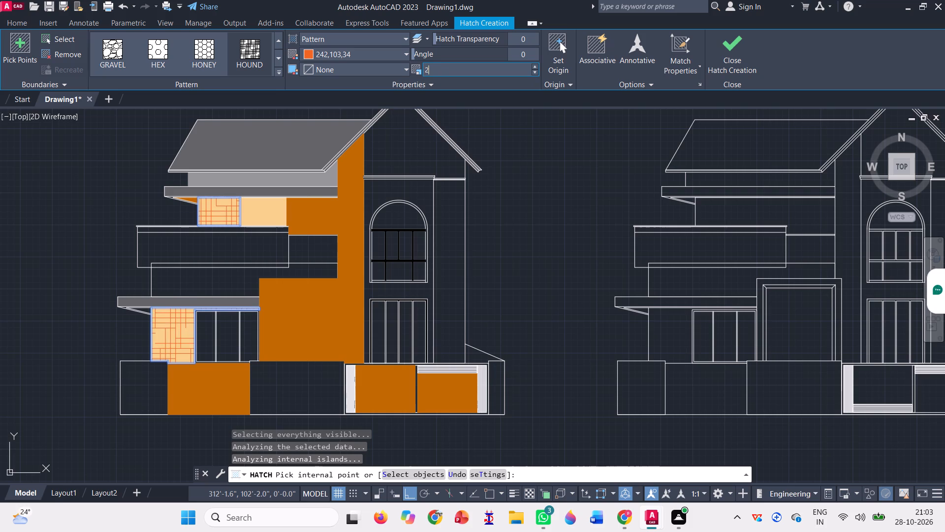
key(Return)
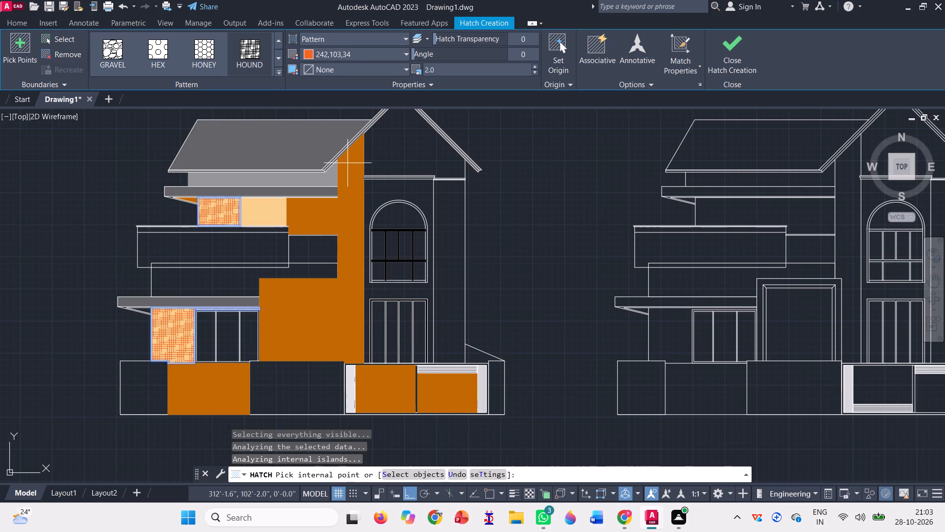
Set the HOUND hatch's colour to 248,153,30 and finish the hatch.
click(365, 57)
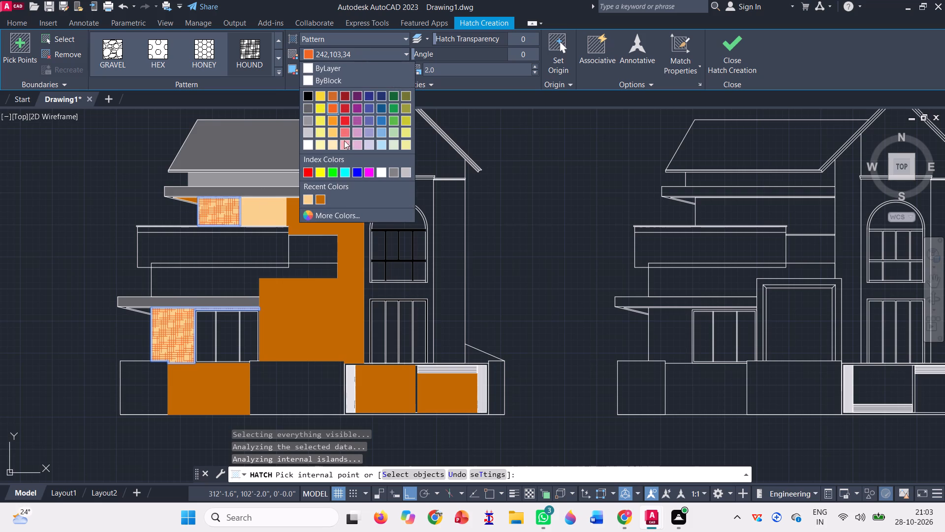
click(335, 123)
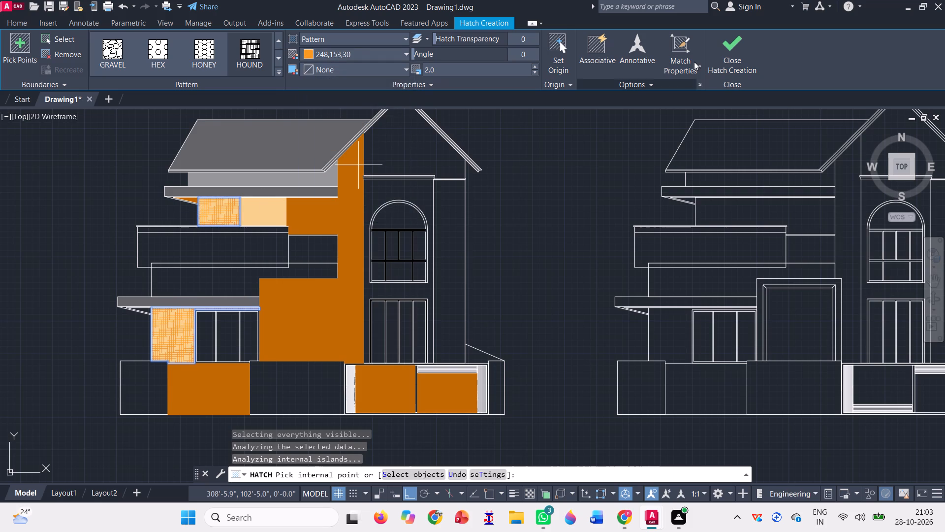
click(720, 58)
scroll(241, 247, down, 1)
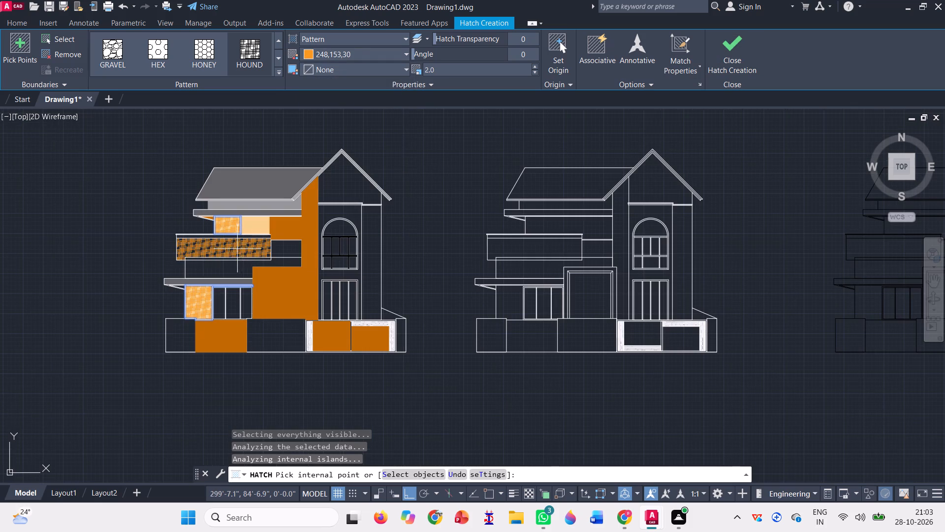
click(728, 49)
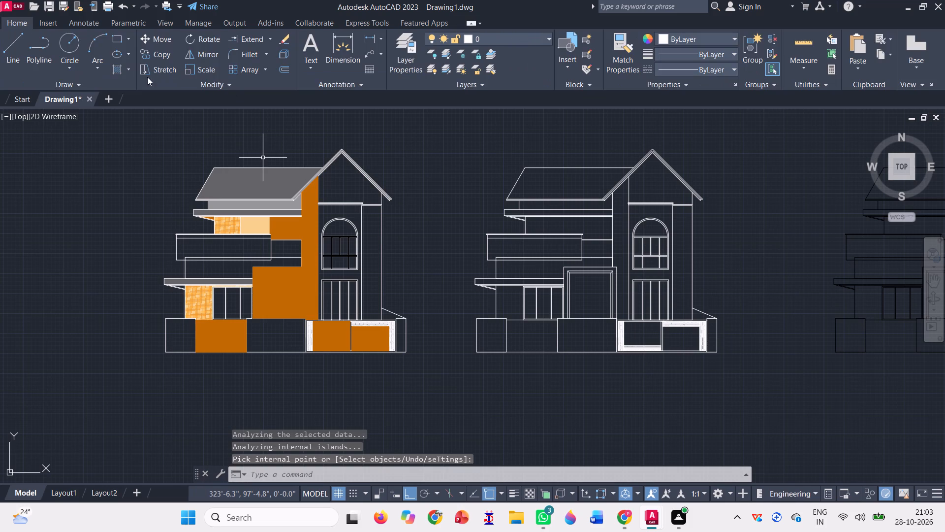
Fill the gable wall, the narrow wall strip beside it and the wall around the arched window with a solid DIC 8 hatch.
click(128, 71)
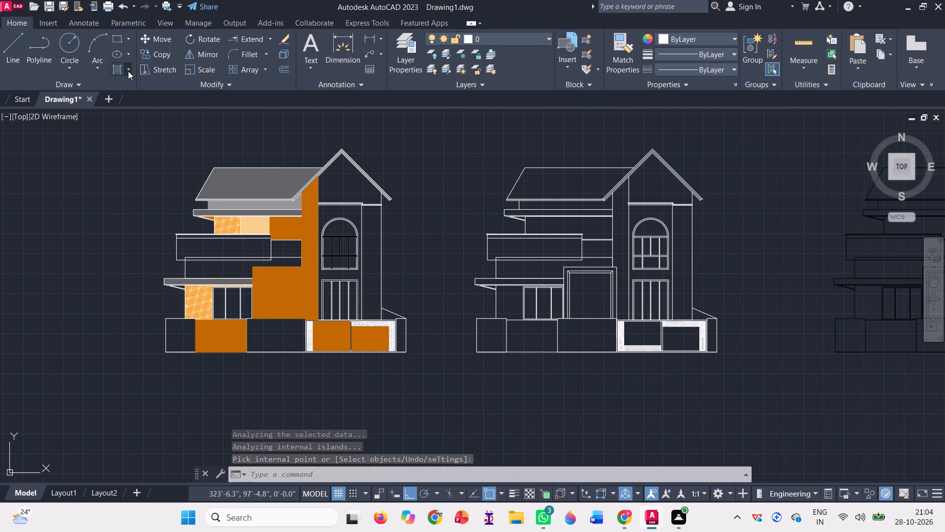
click(127, 112)
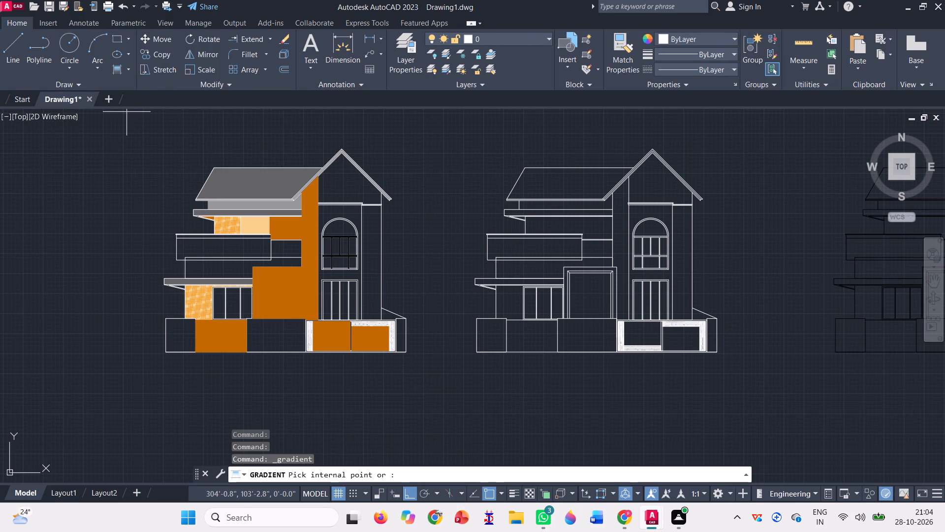
scroll(217, 54, up, 14)
click(117, 56)
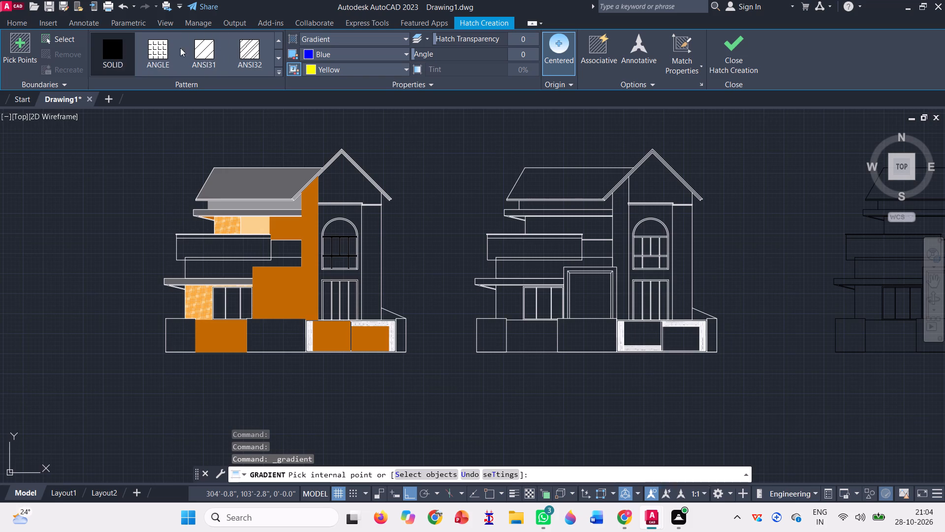
click(330, 52)
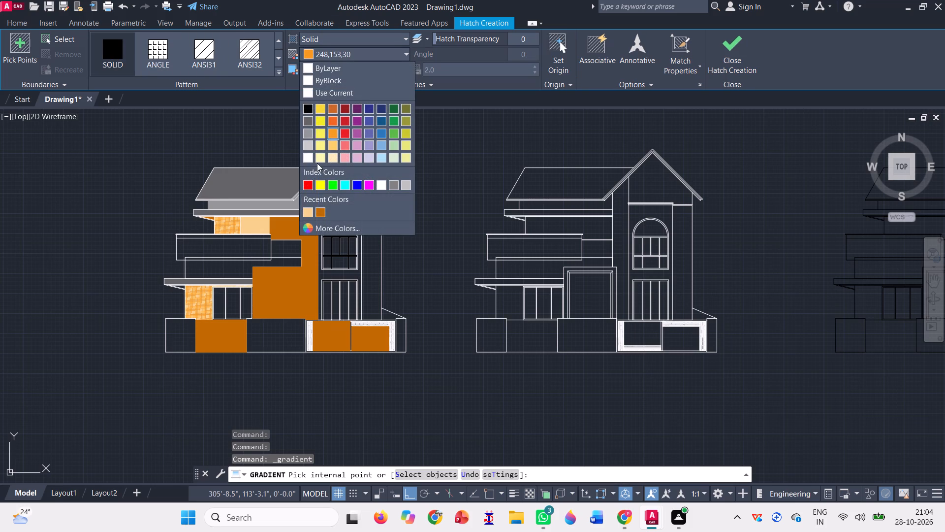
click(310, 215)
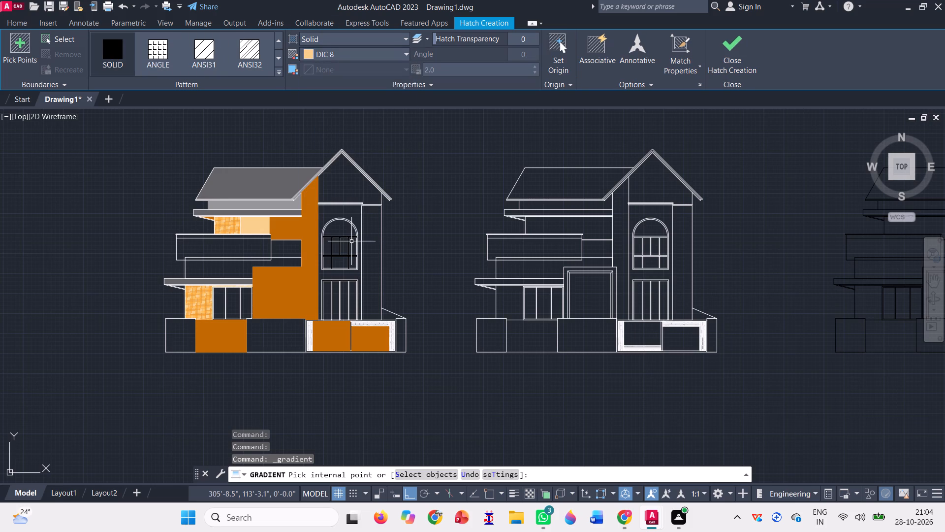
scroll(355, 191, up, 2)
click(348, 191)
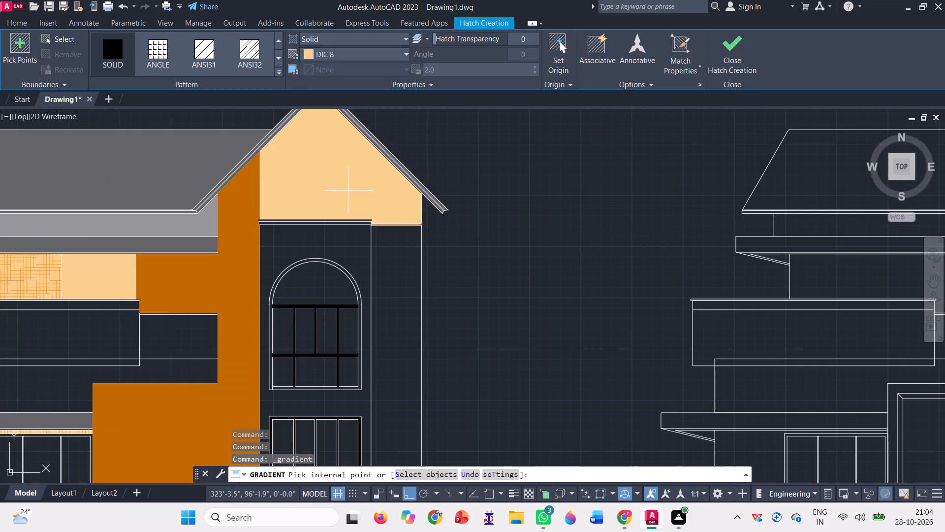
scroll(348, 191, down, 1)
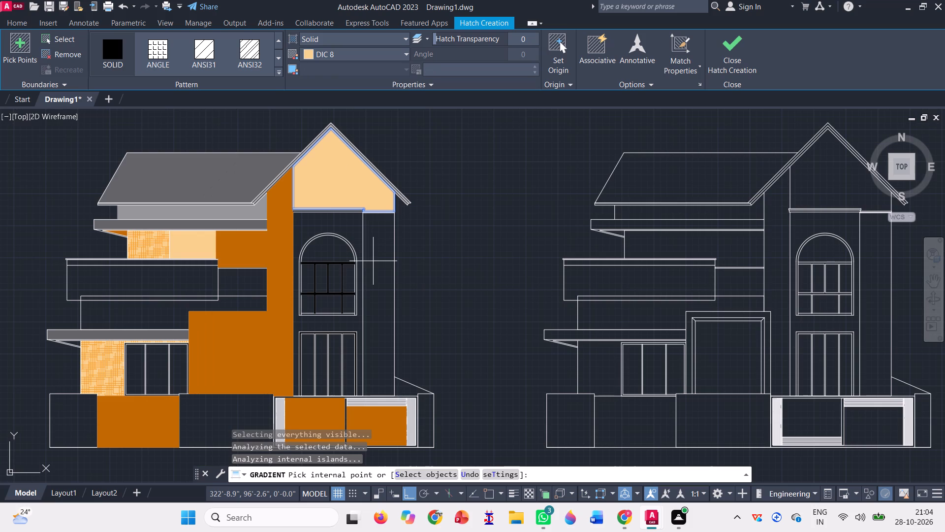
click(373, 261)
scroll(359, 235, up, 1)
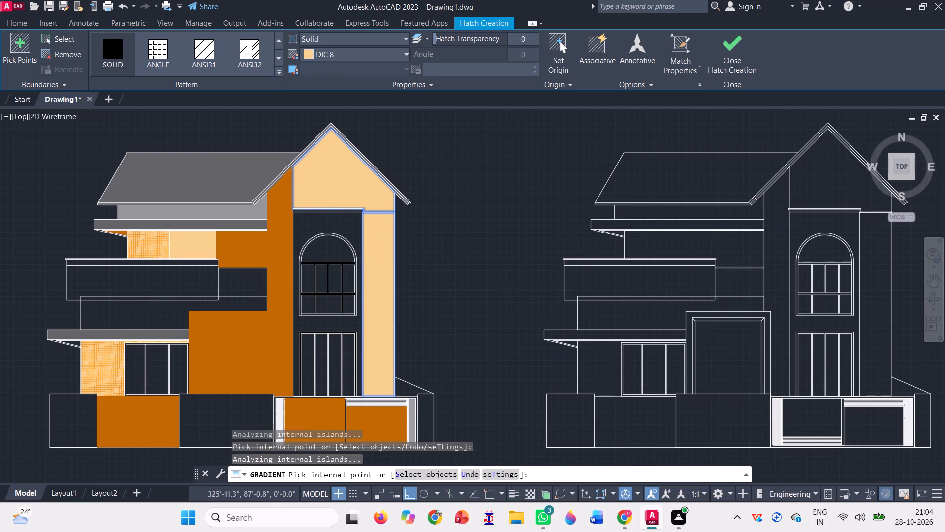
click(341, 218)
scroll(342, 225, down, 5)
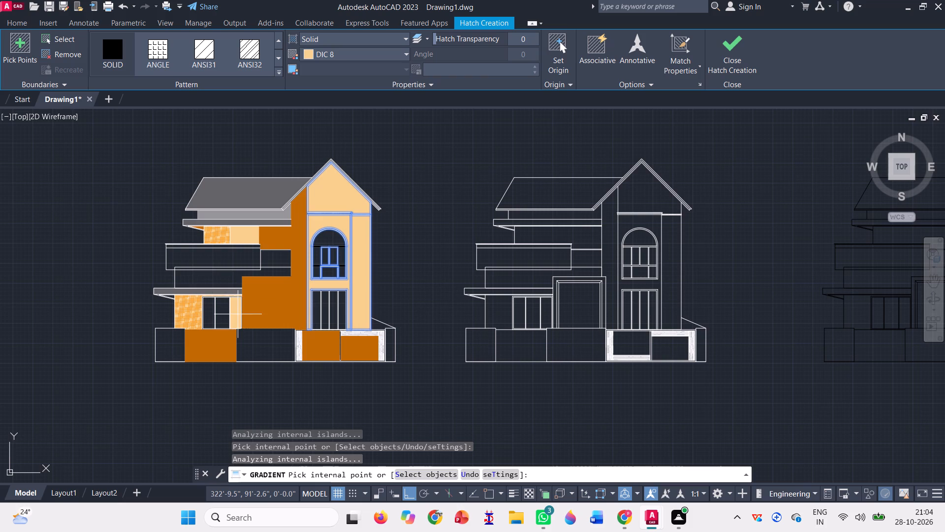
click(745, 53)
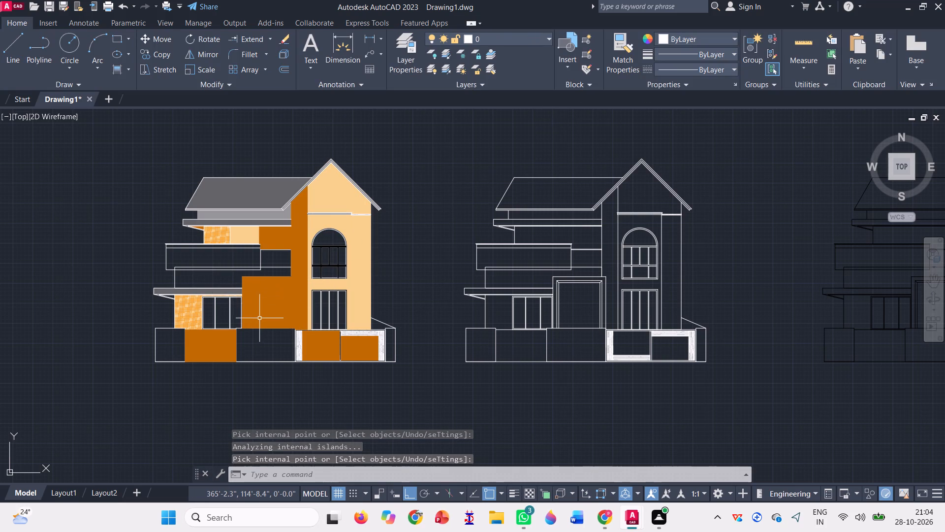
Start a solid hatch in ByLayer colour and fill the main panel of the coloured elevation's upper balcony parapet.
click(114, 71)
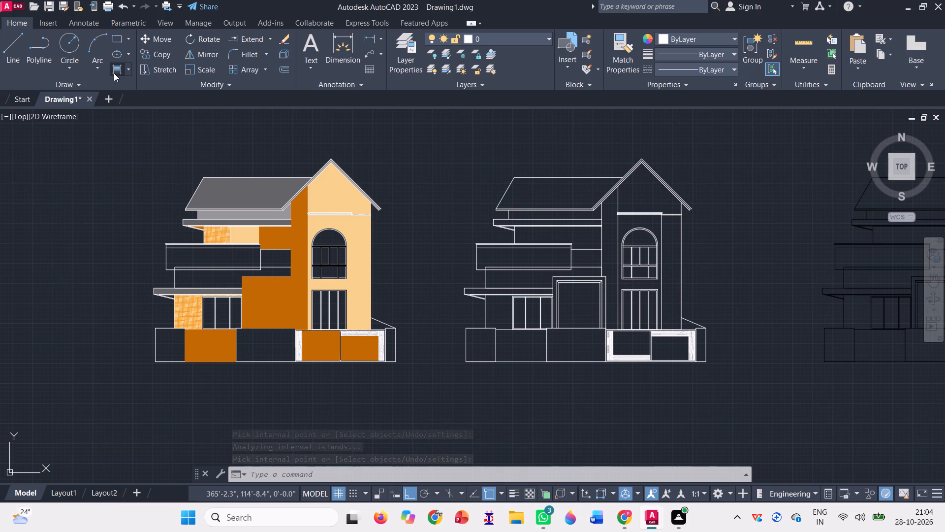
scroll(162, 55, up, 7)
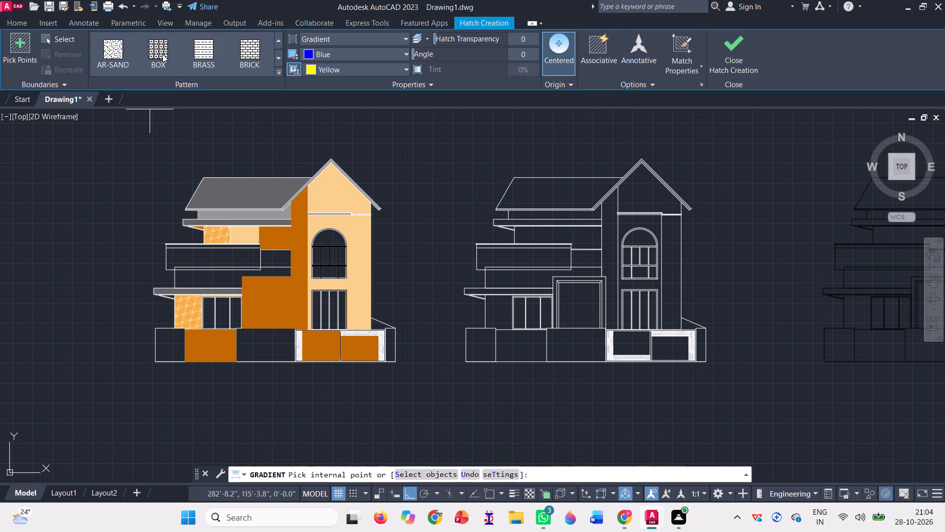
scroll(162, 54, up, 7)
click(113, 46)
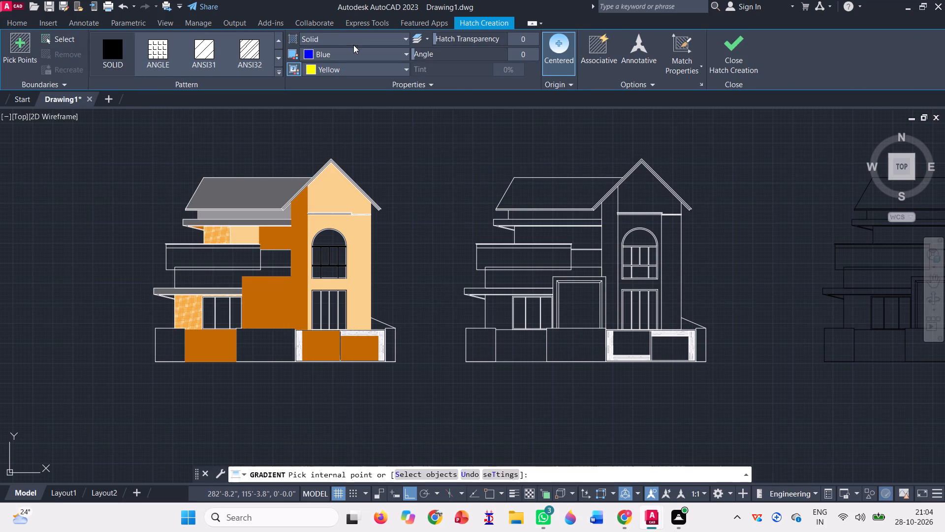
click(350, 57)
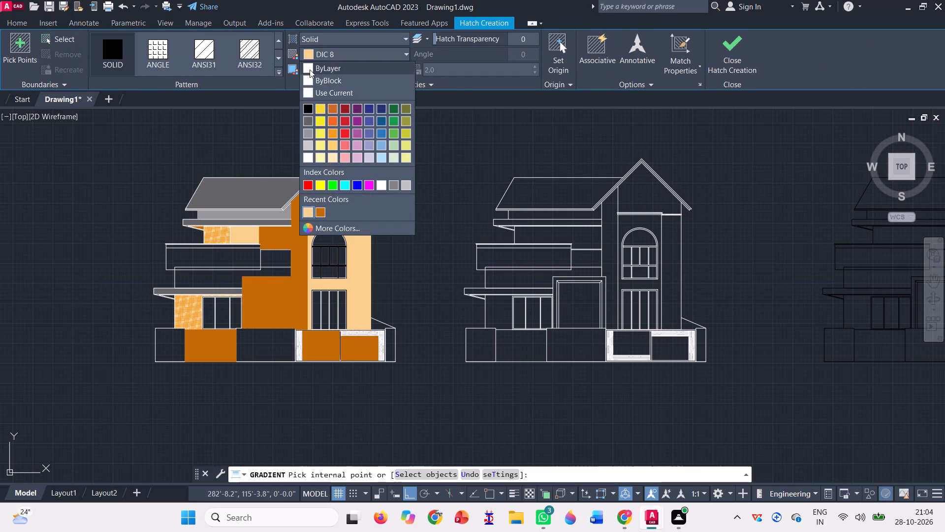
click(310, 68)
scroll(218, 281, up, 2)
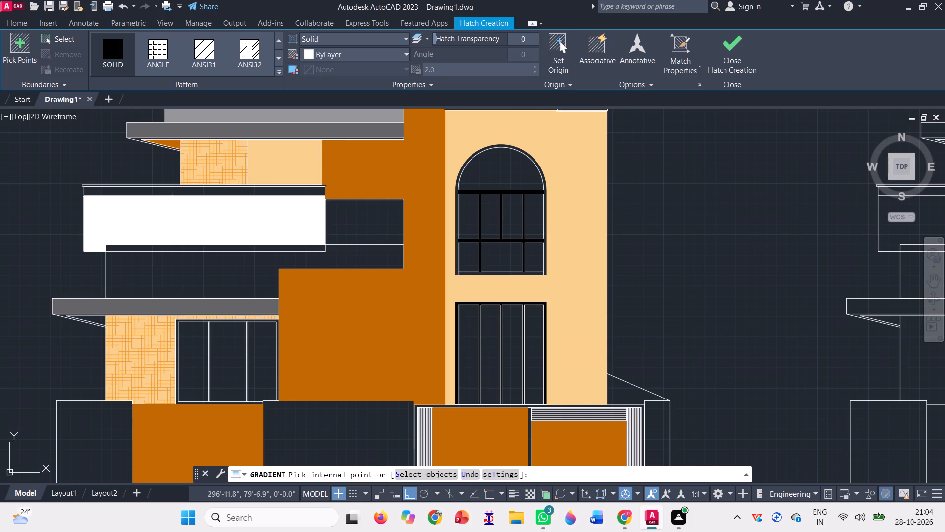
click(173, 221)
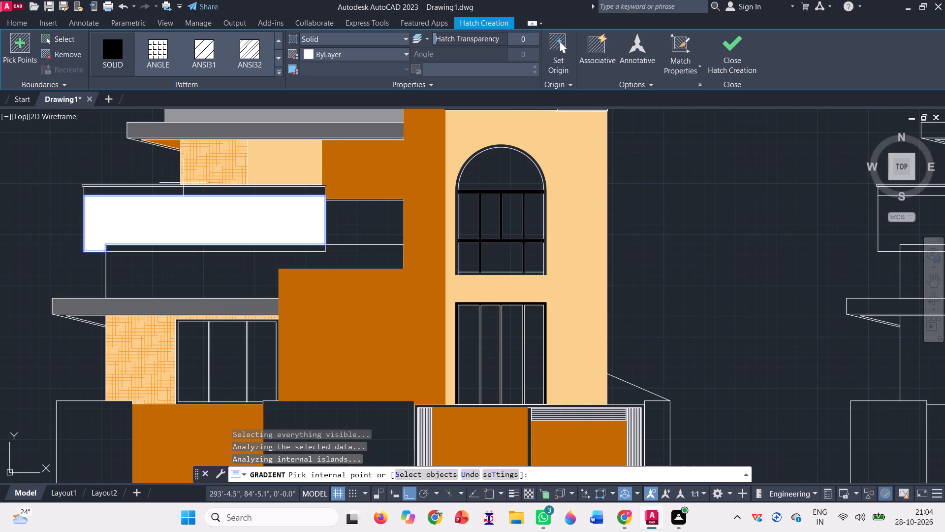
Add the balcony parapet's upper band, thin top cap and narrow bottom strip to the ByLayer solid hatch.
scroll(179, 185, up, 3)
click(179, 199)
scroll(180, 198, down, 2)
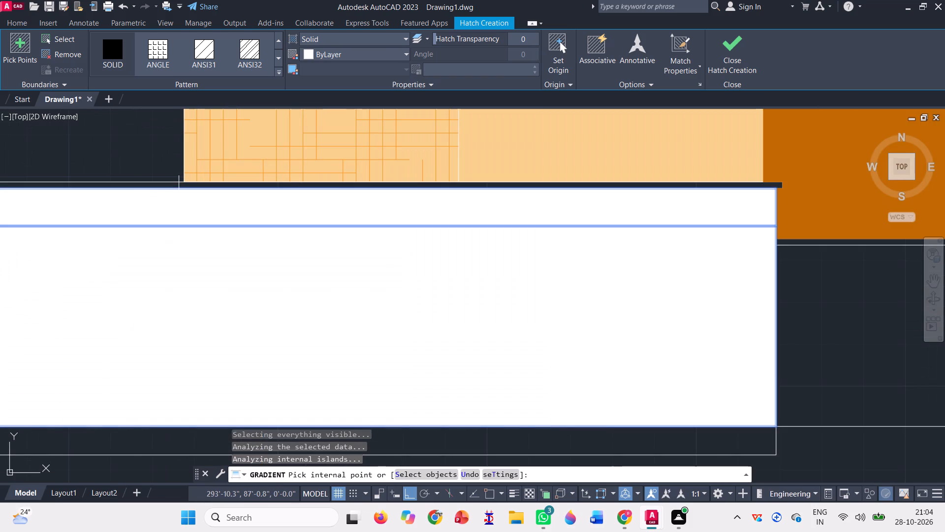
scroll(153, 190, up, 3)
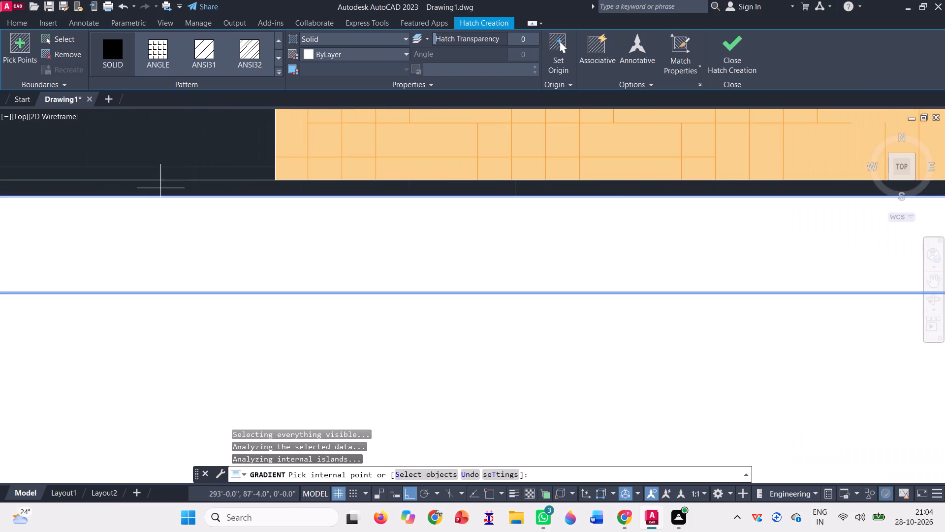
click(163, 187)
scroll(167, 189, down, 7)
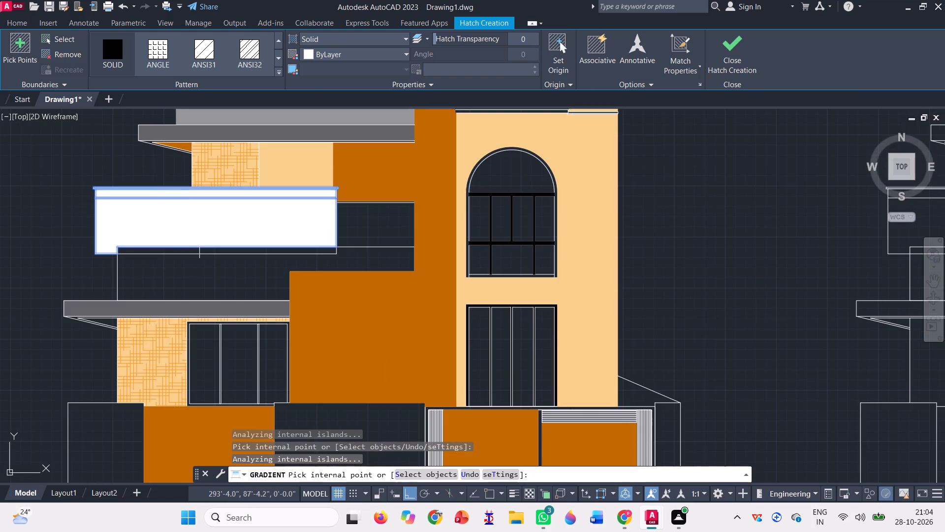
scroll(200, 242, up, 3)
click(197, 274)
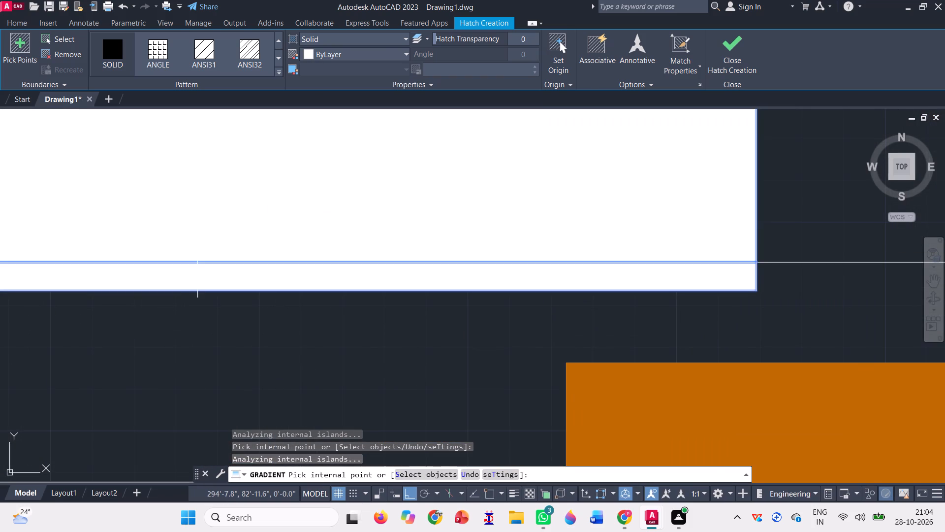
Add the three unfilled boundary wall sections and the sloping triangular piece above the gate's far end to the ByLayer solid hatch.
scroll(200, 275, down, 5)
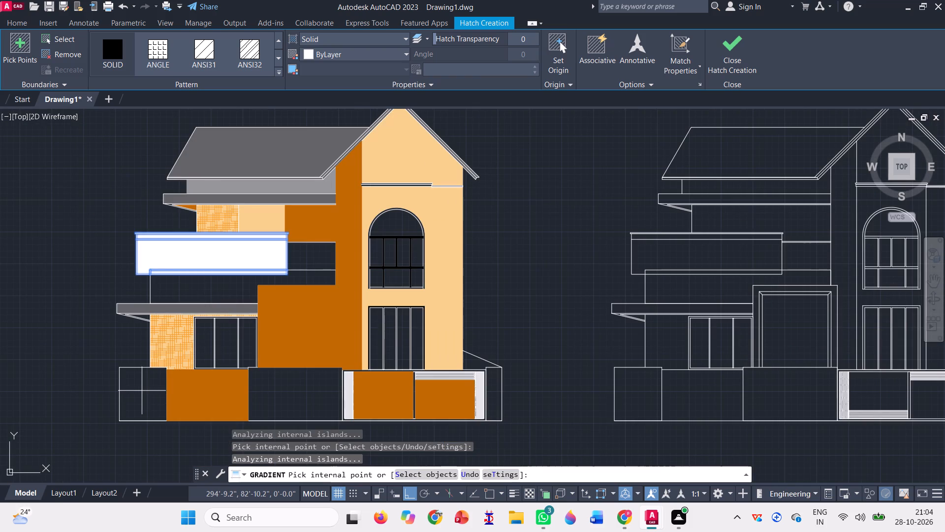
click(139, 387)
scroll(185, 367, down, 1)
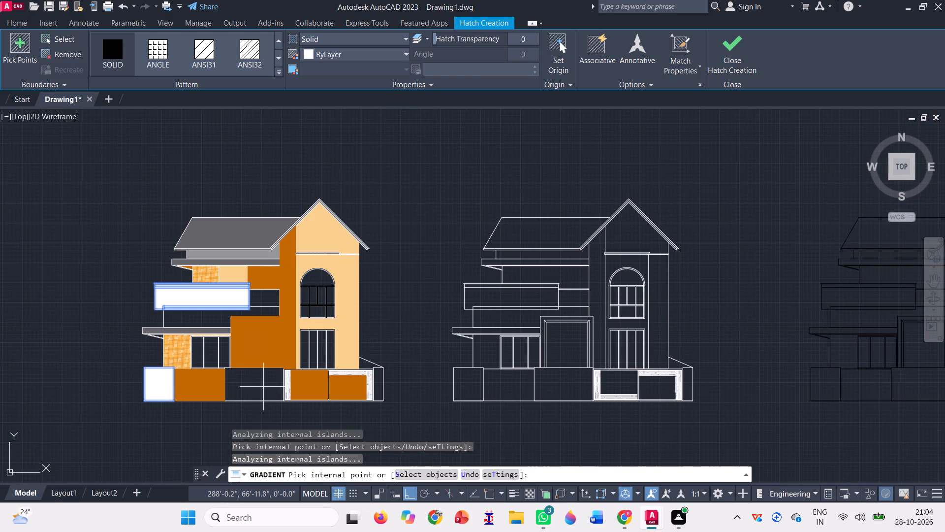
click(263, 385)
scroll(373, 384, up, 1)
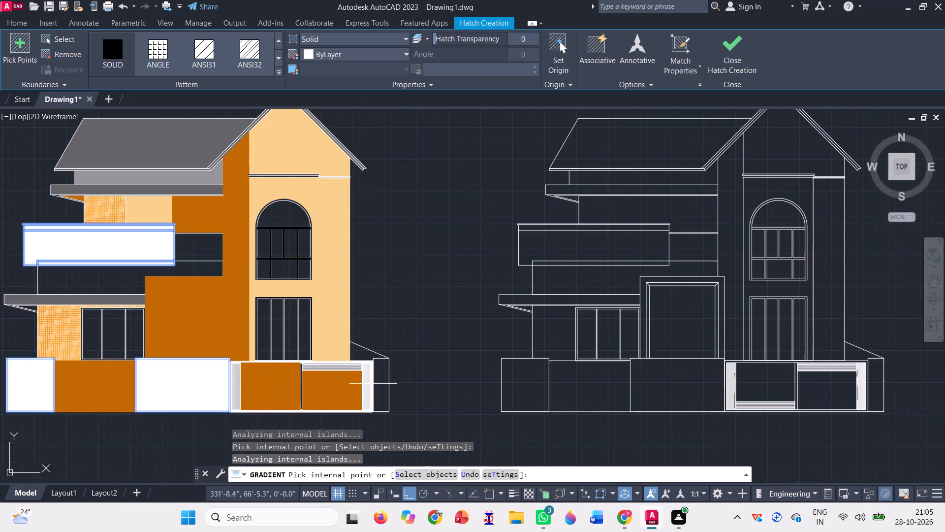
scroll(373, 384, up, 1)
click(393, 387)
scroll(381, 400, down, 1)
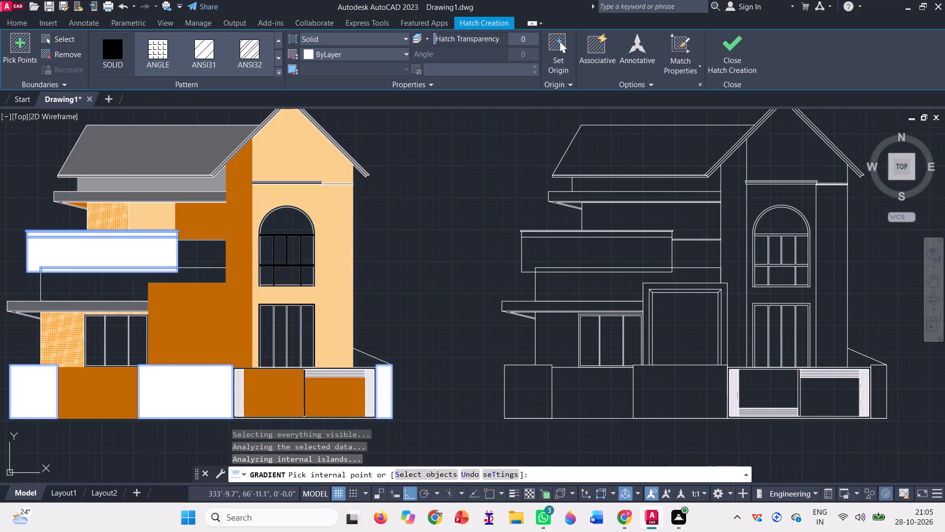
scroll(373, 394, down, 1)
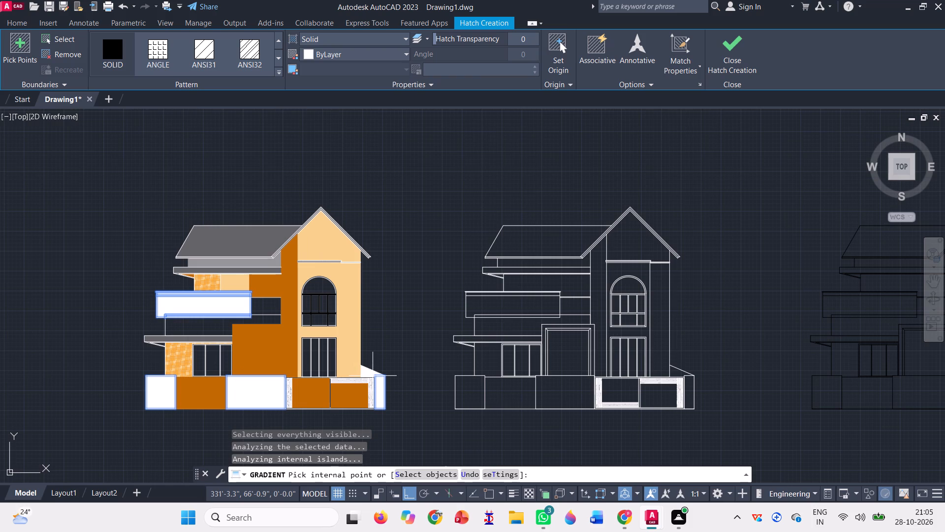
scroll(373, 375, up, 2)
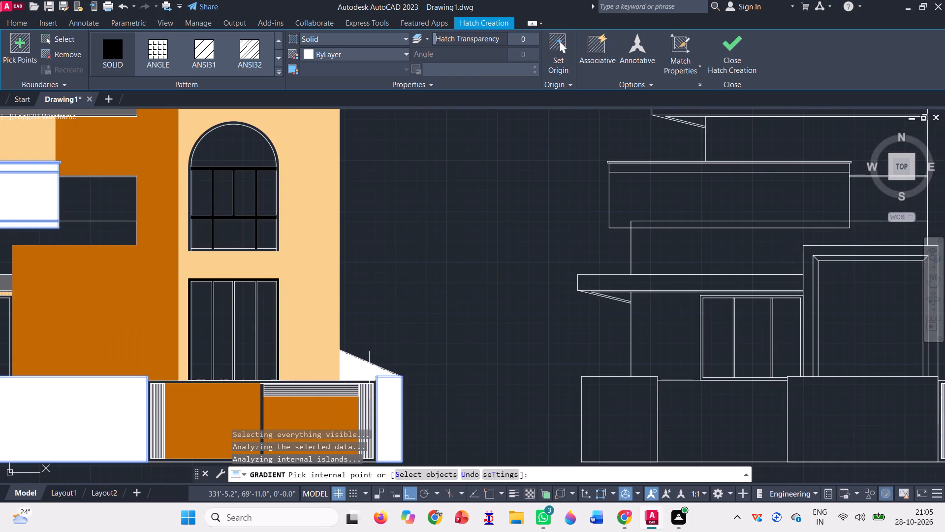
click(359, 364)
Add the two stacked ledge bands above the arched window and the two thin adjoining bands to the ByLayer solid hatch.
scroll(372, 359, down, 2)
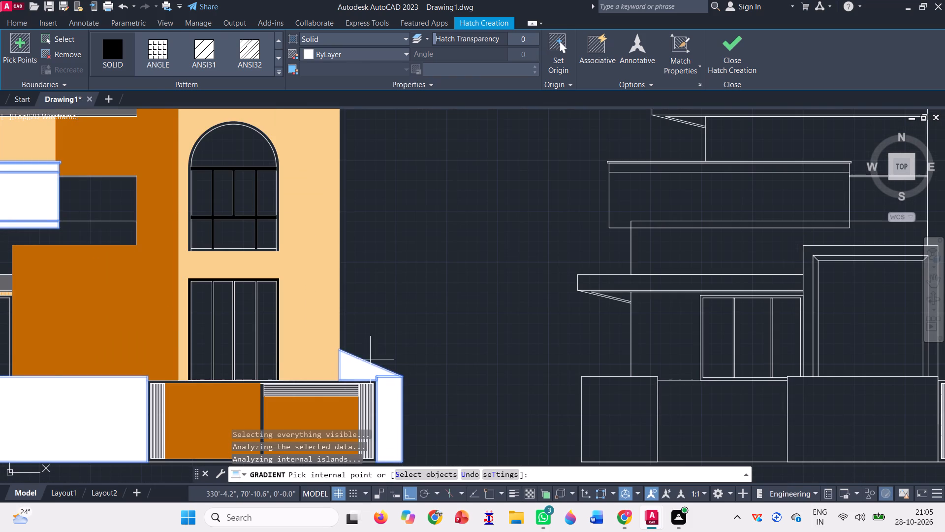
scroll(374, 363, down, 2)
scroll(343, 332, up, 2)
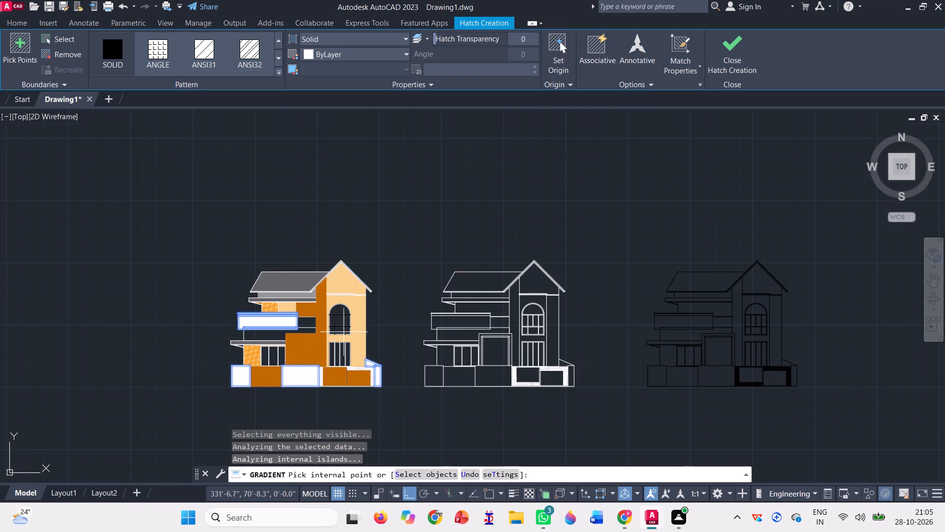
scroll(349, 298, up, 2)
scroll(340, 236, up, 4)
click(337, 230)
click(336, 224)
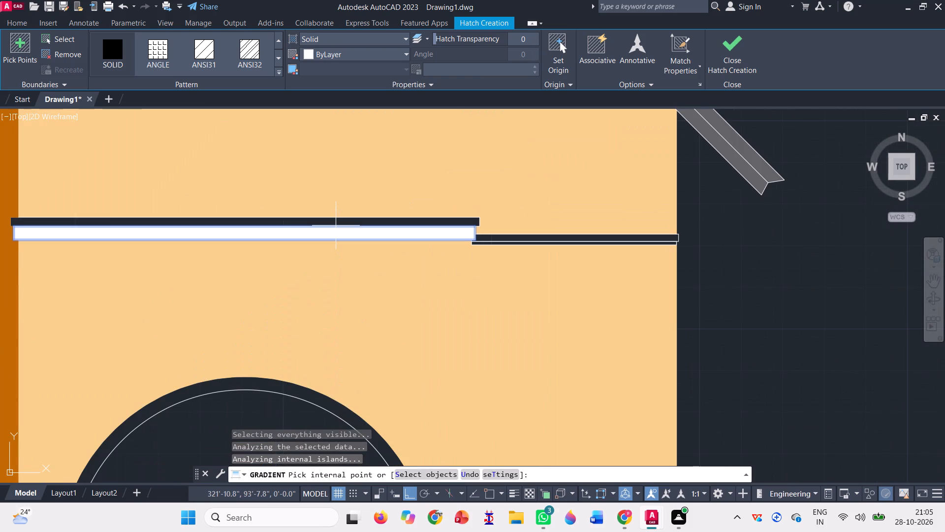
scroll(580, 246, up, 2)
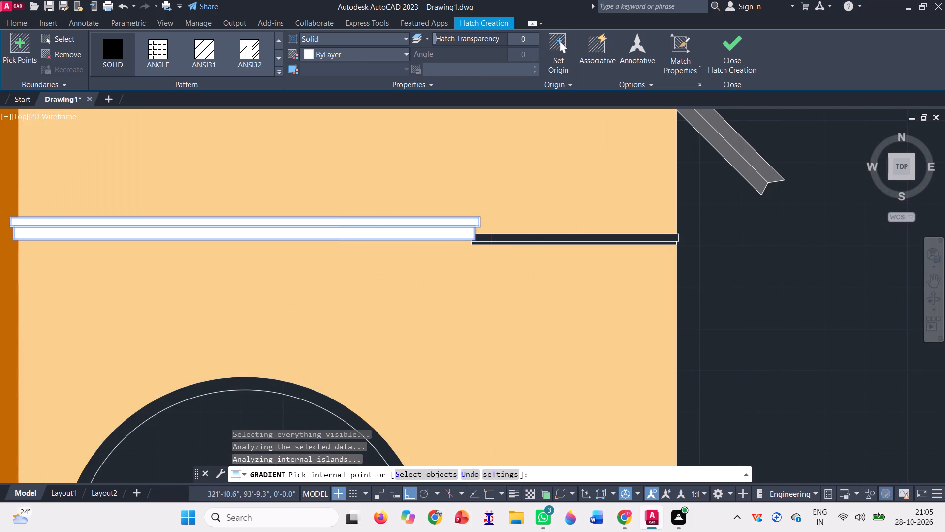
scroll(580, 246, up, 1)
click(536, 227)
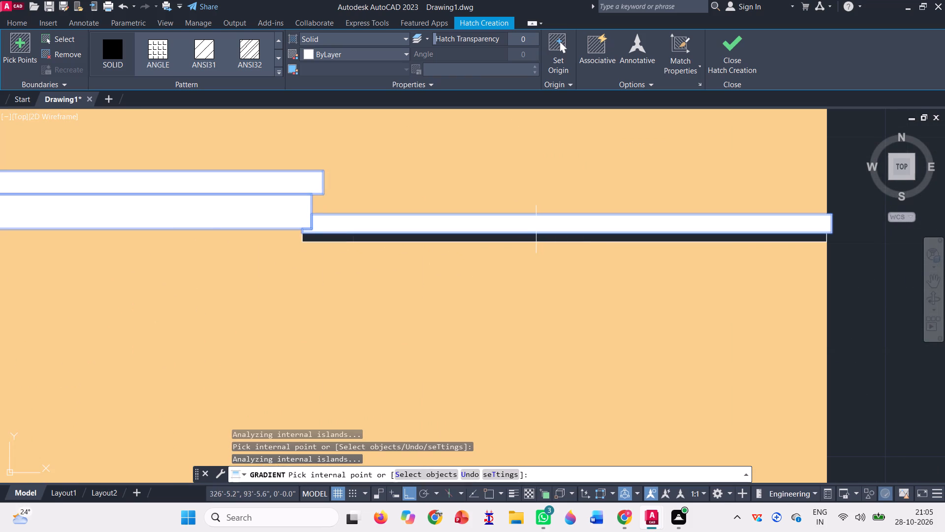
click(530, 239)
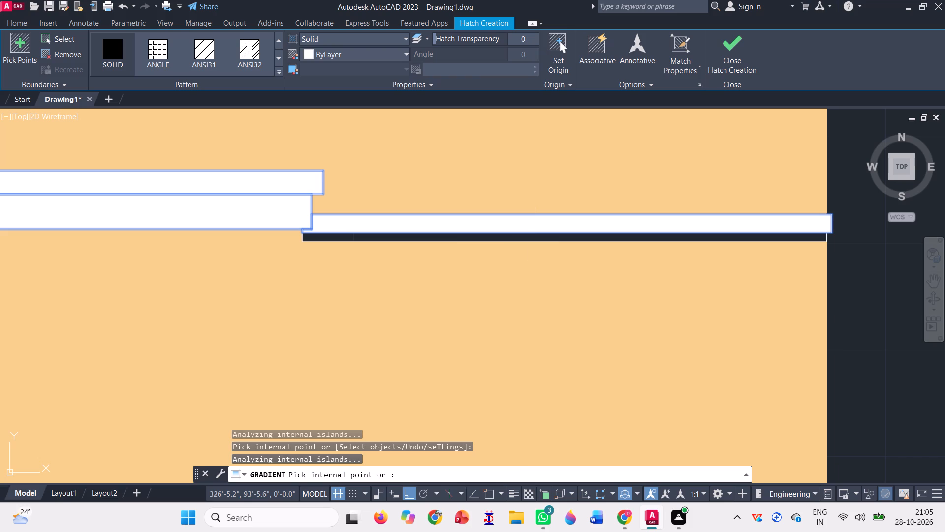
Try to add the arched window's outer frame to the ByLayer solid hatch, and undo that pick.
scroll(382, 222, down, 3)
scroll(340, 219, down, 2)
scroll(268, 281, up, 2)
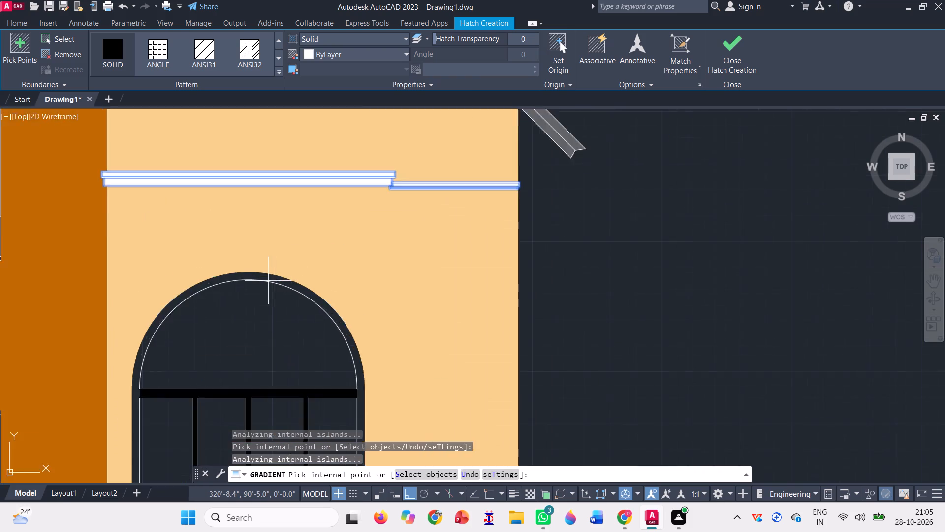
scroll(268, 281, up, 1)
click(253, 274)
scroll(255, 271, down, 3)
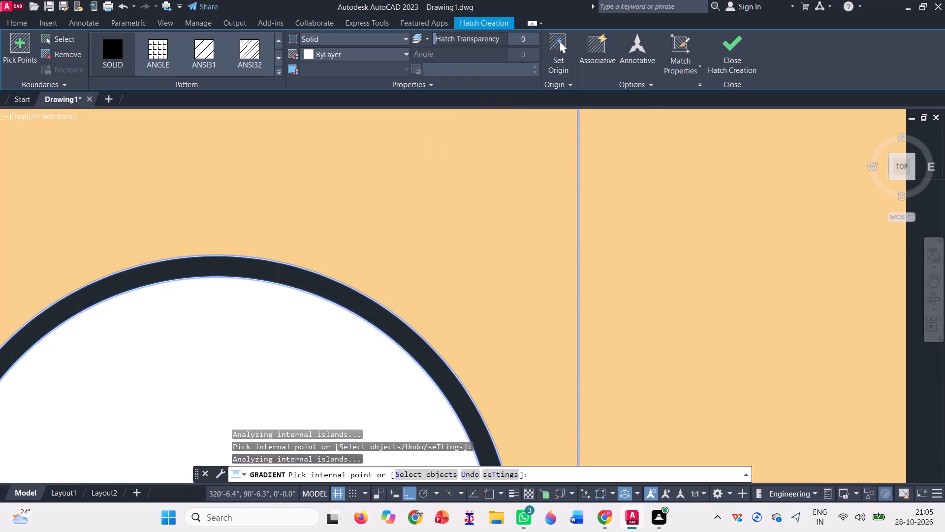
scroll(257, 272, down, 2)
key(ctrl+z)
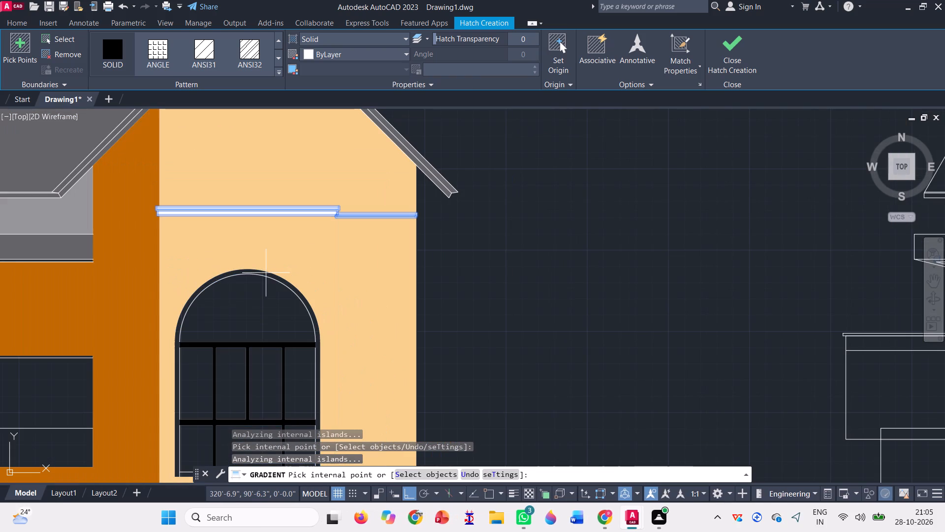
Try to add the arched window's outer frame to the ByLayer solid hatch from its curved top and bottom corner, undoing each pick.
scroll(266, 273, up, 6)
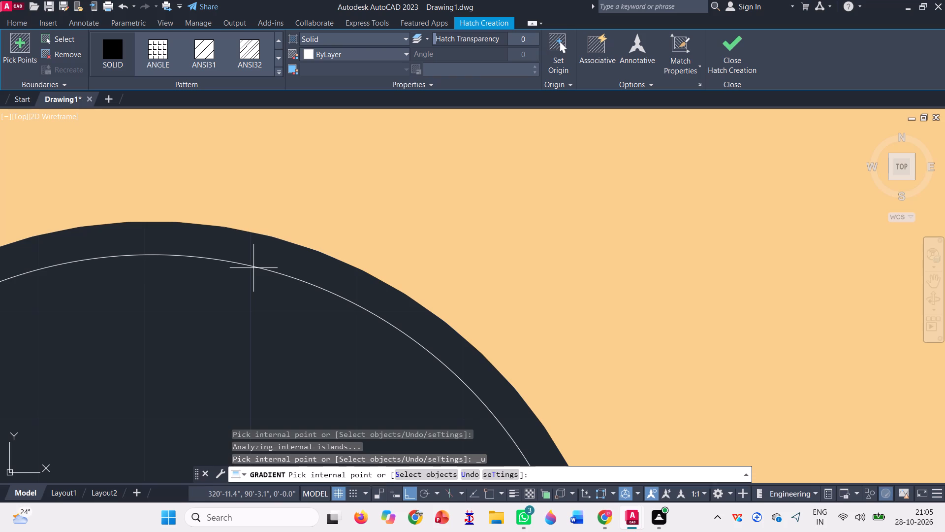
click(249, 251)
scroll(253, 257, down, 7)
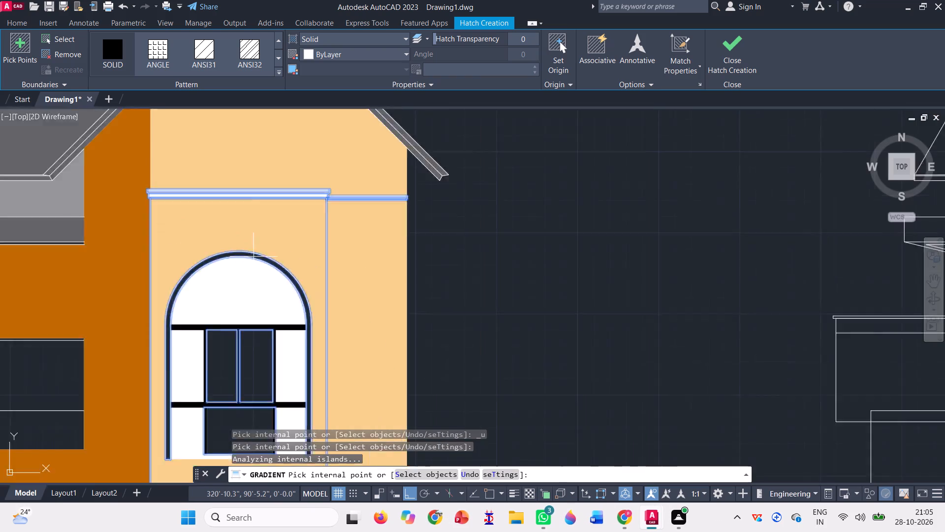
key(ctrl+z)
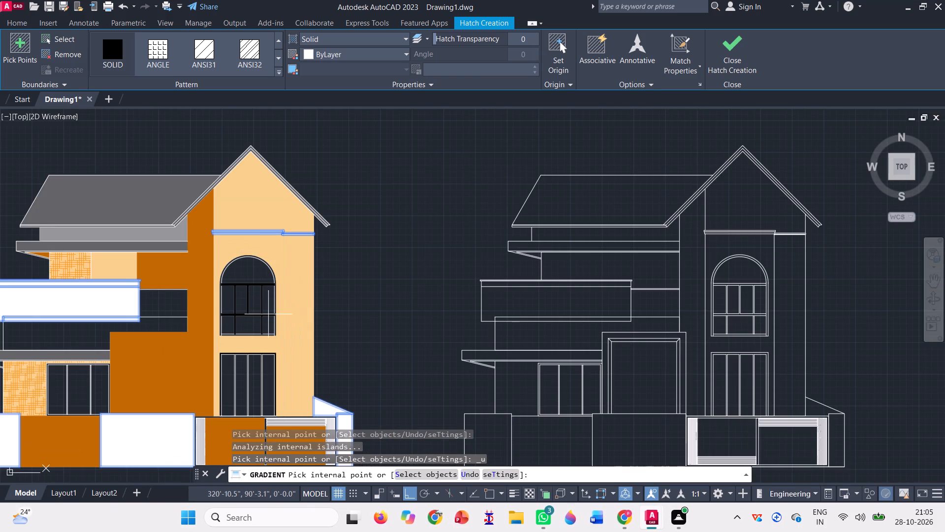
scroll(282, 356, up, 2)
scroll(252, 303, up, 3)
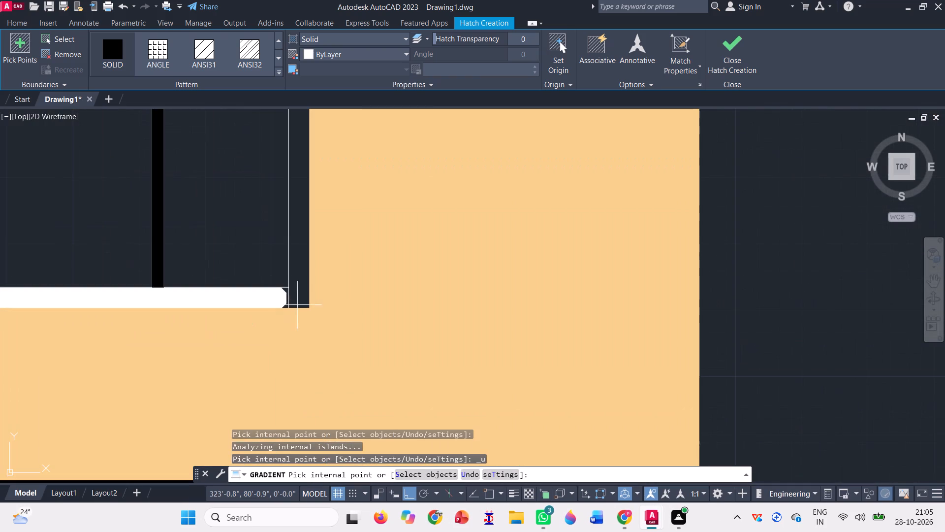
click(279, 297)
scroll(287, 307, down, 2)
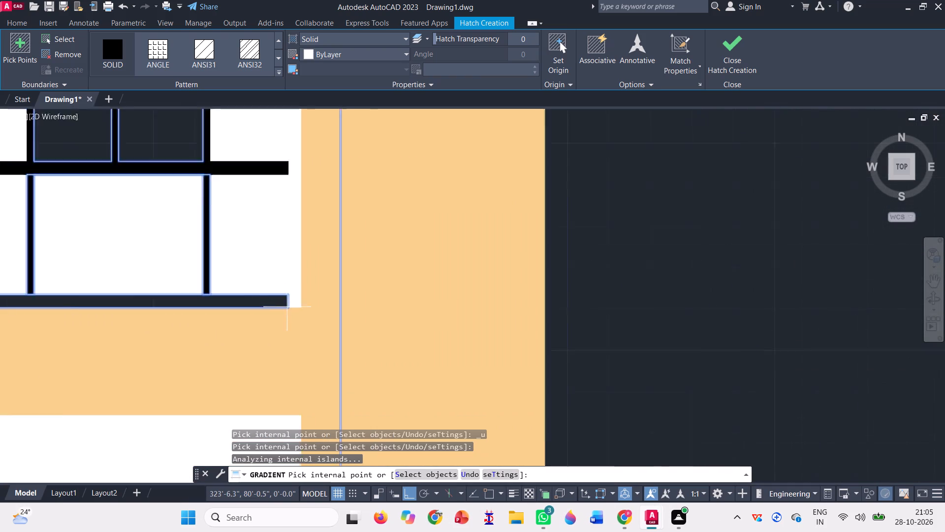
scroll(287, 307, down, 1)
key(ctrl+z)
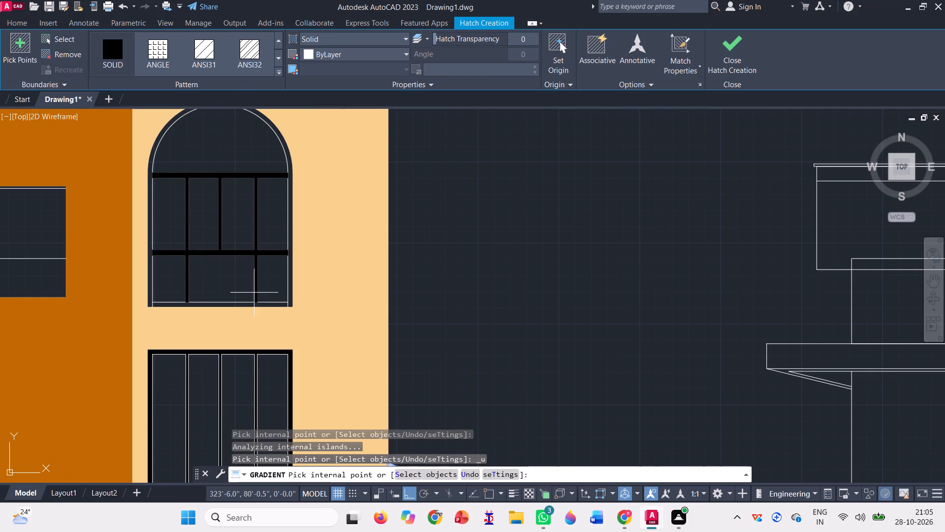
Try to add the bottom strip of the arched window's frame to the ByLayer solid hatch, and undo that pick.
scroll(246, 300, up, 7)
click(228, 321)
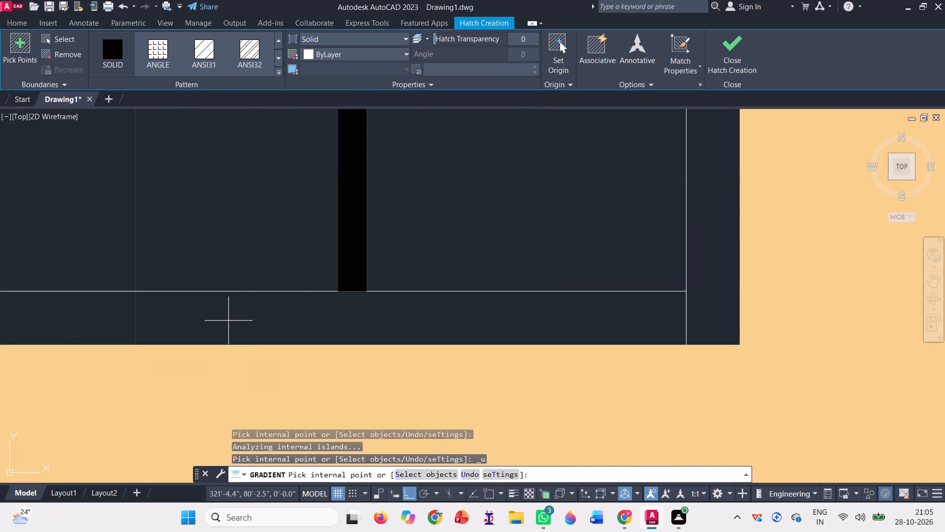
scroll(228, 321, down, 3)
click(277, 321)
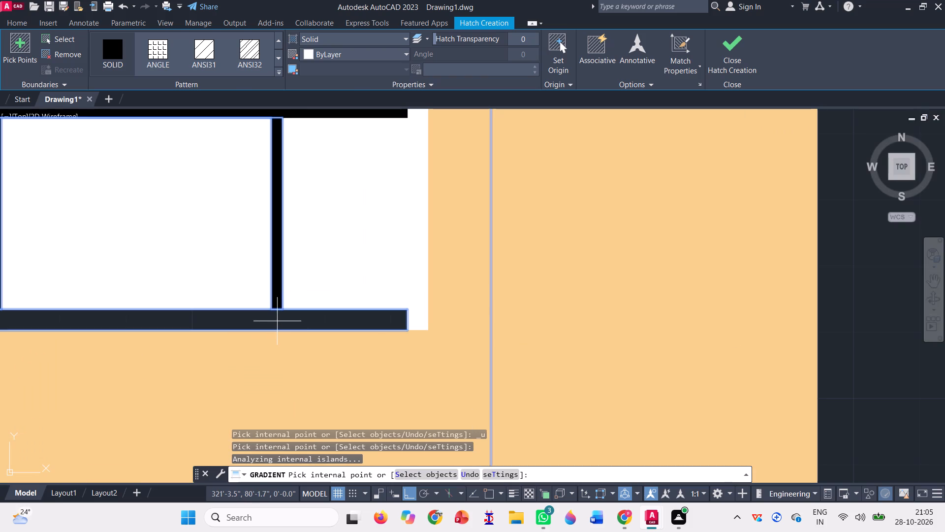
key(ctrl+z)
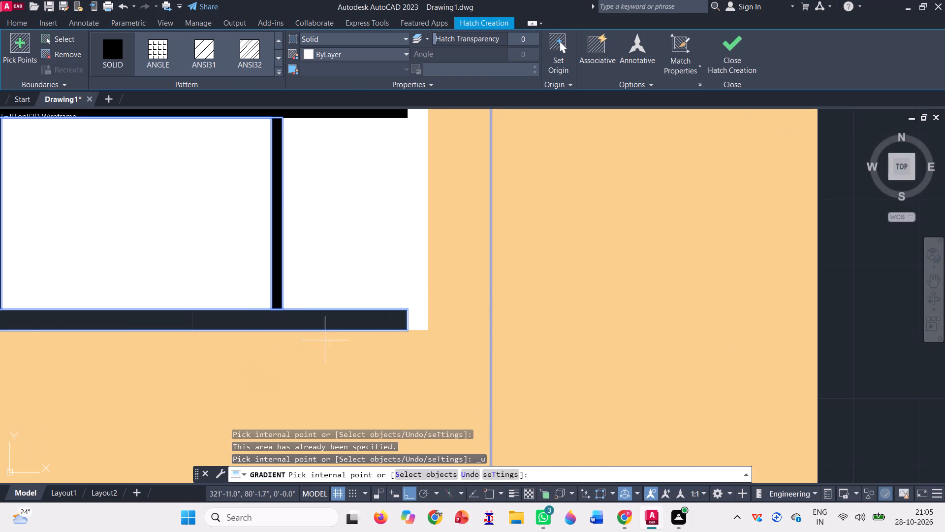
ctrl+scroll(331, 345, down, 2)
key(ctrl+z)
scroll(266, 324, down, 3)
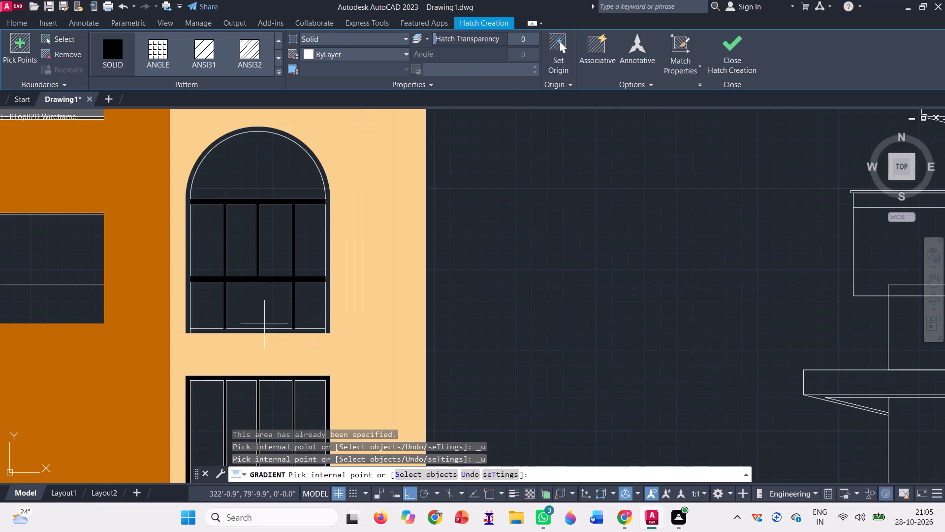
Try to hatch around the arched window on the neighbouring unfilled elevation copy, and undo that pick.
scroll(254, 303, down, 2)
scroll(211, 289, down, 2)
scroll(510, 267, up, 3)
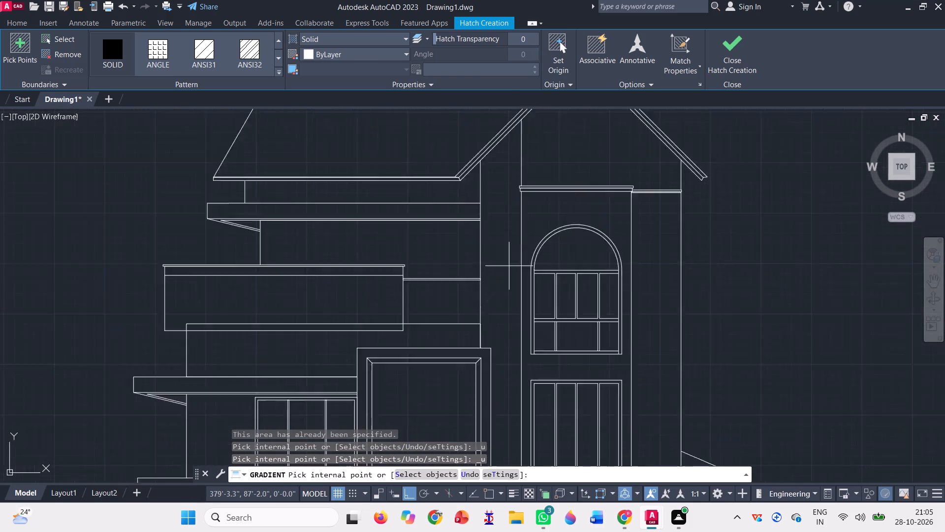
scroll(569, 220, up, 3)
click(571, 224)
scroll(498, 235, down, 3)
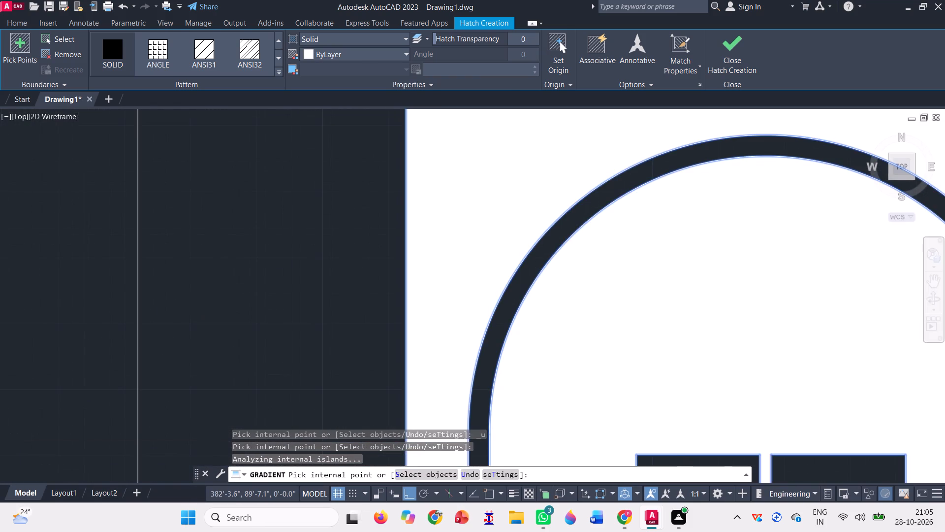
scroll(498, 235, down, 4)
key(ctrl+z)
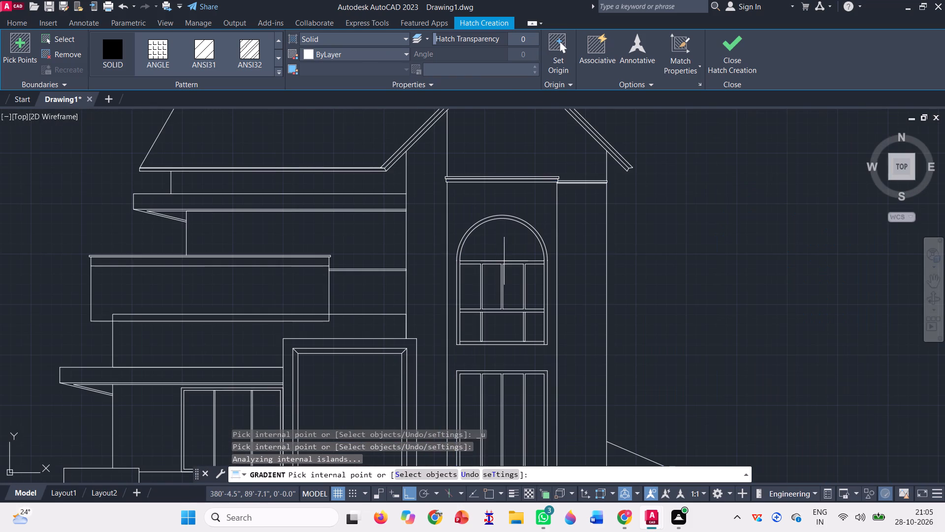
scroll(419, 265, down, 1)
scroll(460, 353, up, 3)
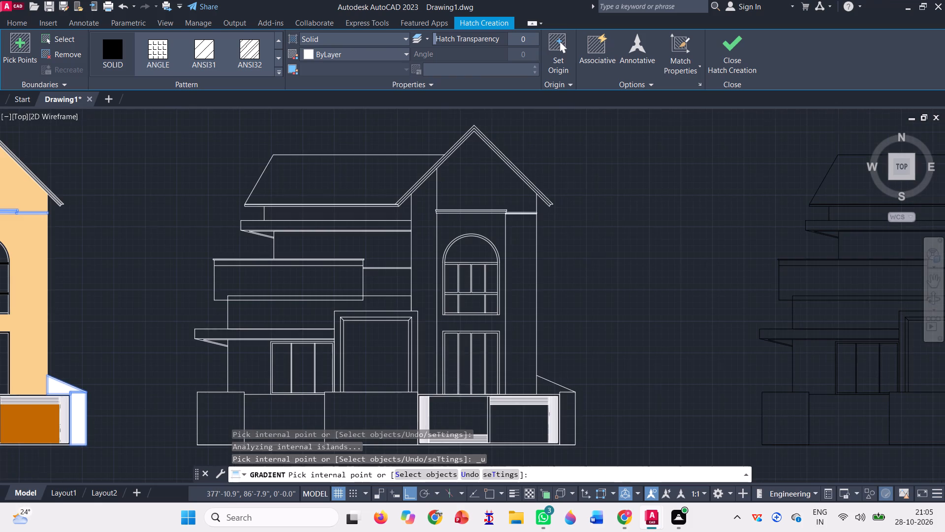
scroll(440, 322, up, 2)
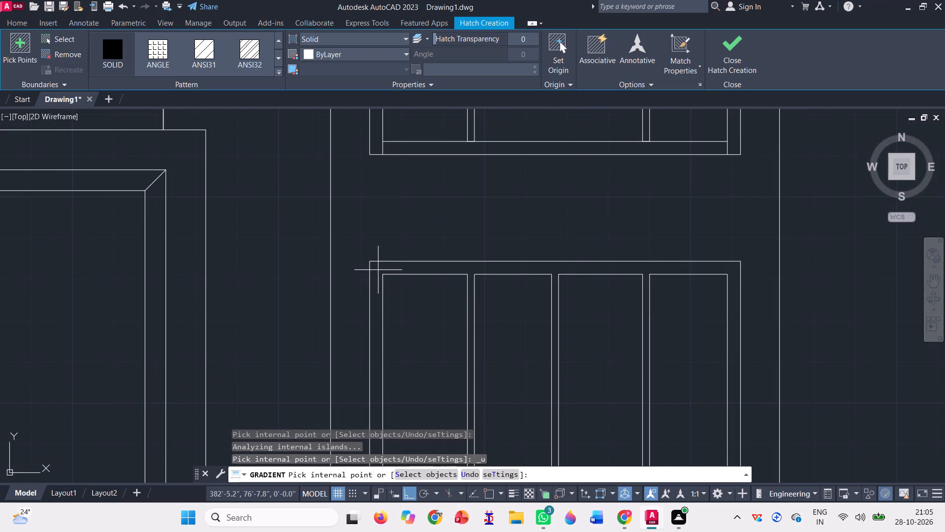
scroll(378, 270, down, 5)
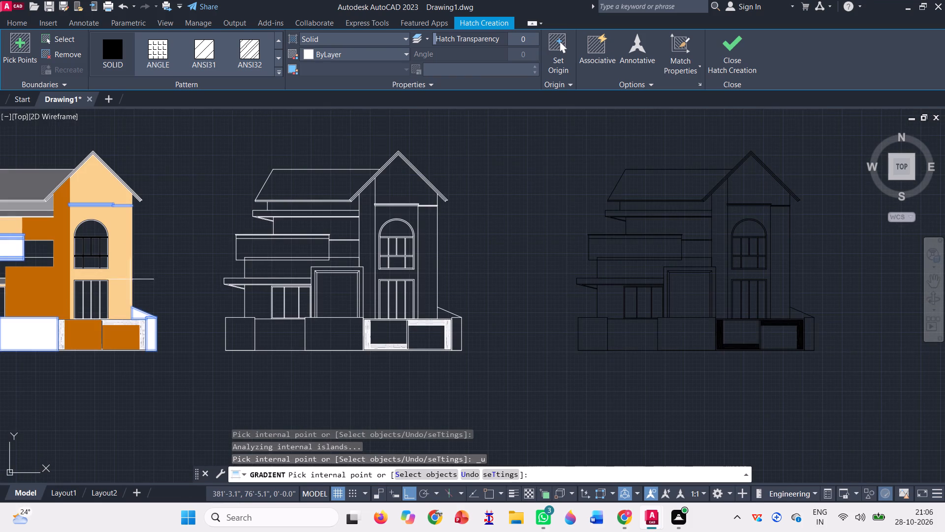
Add the curved top and both uprights of the coloured elevation's arched window outer frame to the ByLayer solid hatch.
scroll(122, 266, up, 2)
click(93, 285)
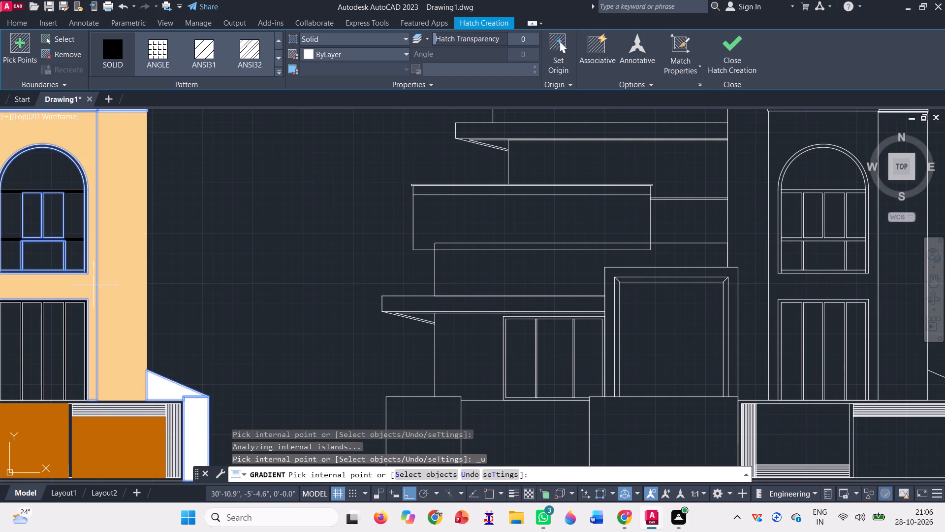
scroll(151, 283, down, 2)
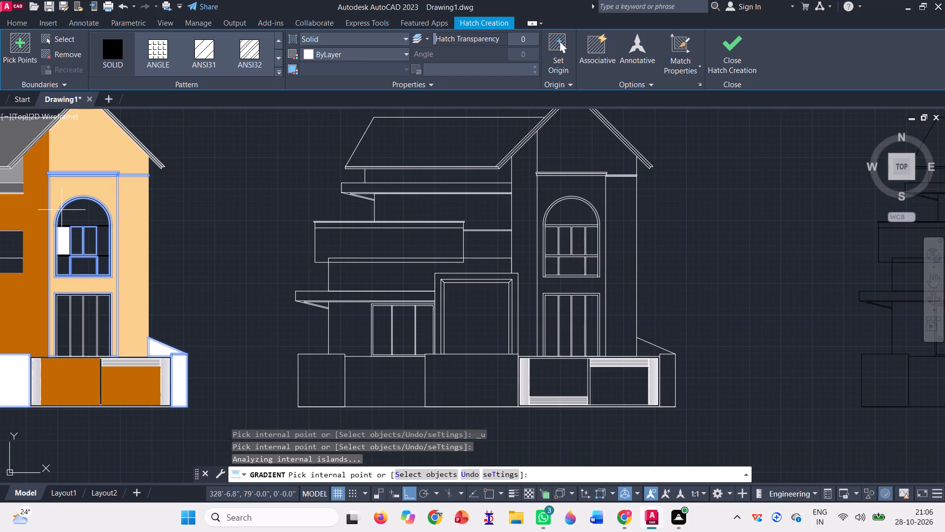
scroll(63, 188, up, 2)
click(53, 204)
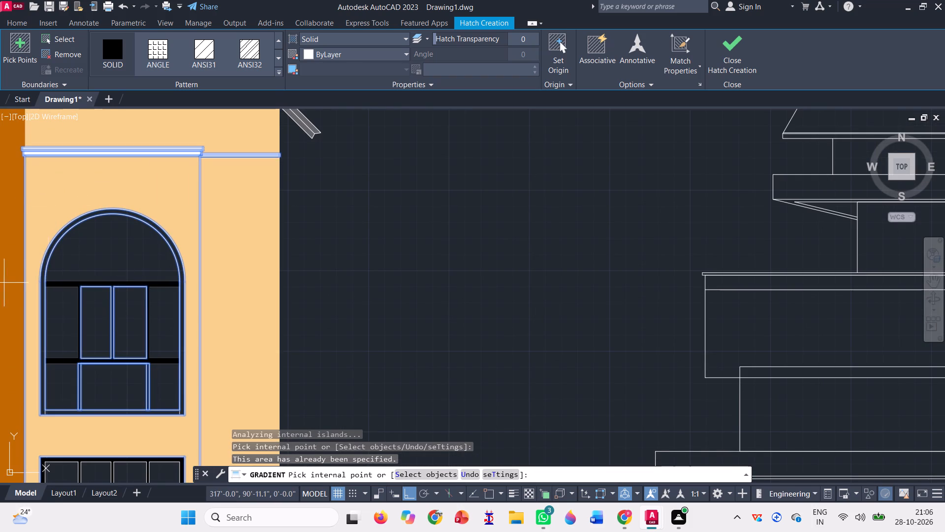
scroll(7, 284, up, 1)
scroll(49, 298, up, 4)
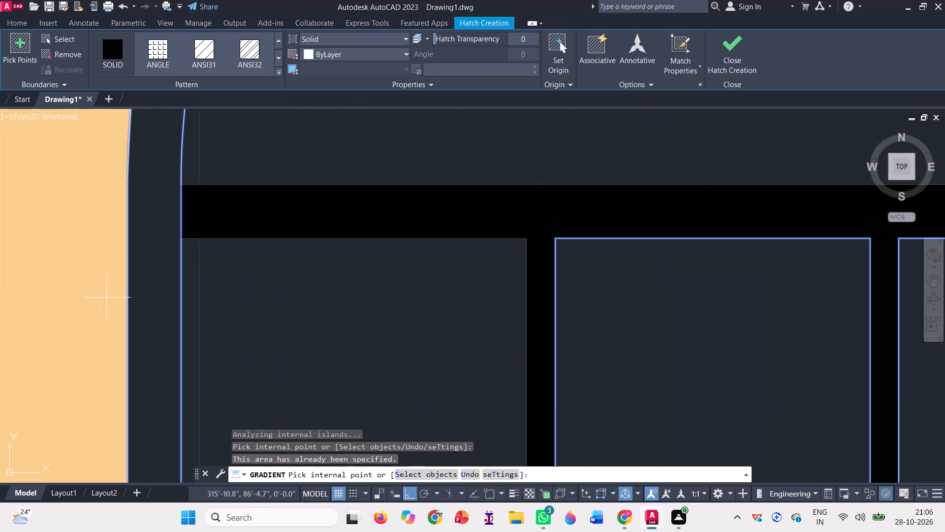
click(145, 269)
scroll(140, 286, down, 6)
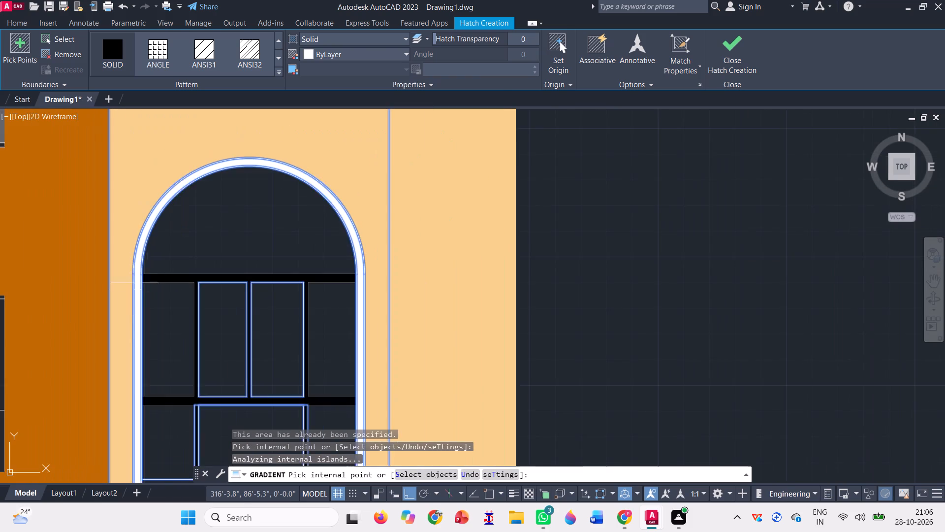
scroll(138, 266, down, 3)
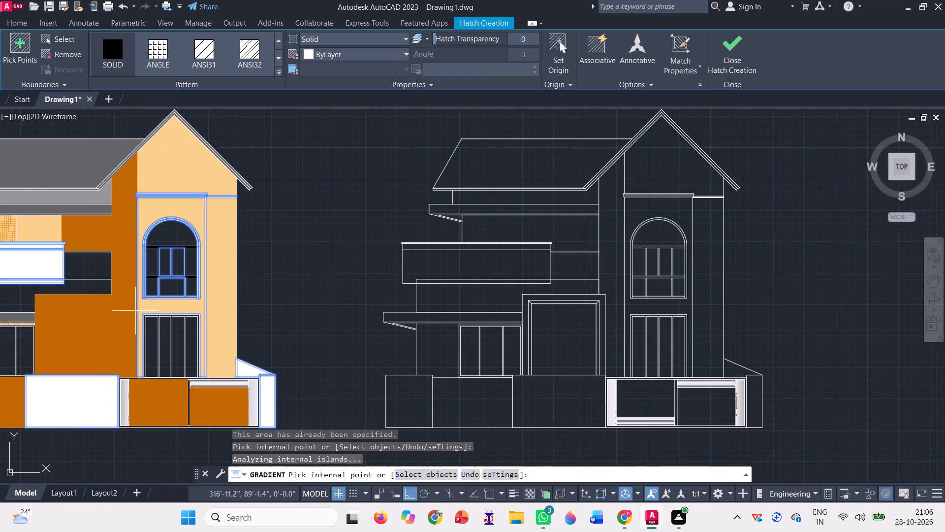
Add the narrow bottom strip of the arched window's outer frame to the ByLayer solid hatch and finish the hatch.
scroll(135, 312, up, 2)
scroll(180, 275, up, 3)
click(180, 273)
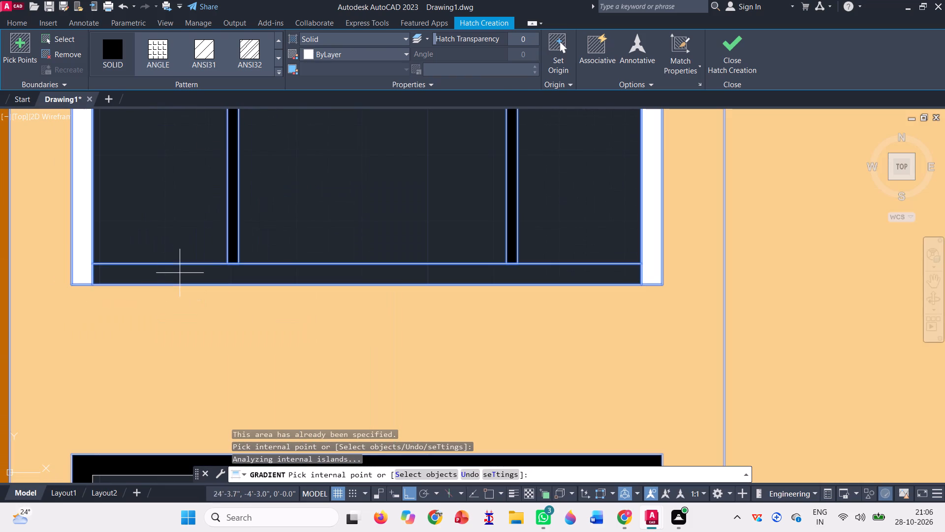
scroll(148, 270, up, 3)
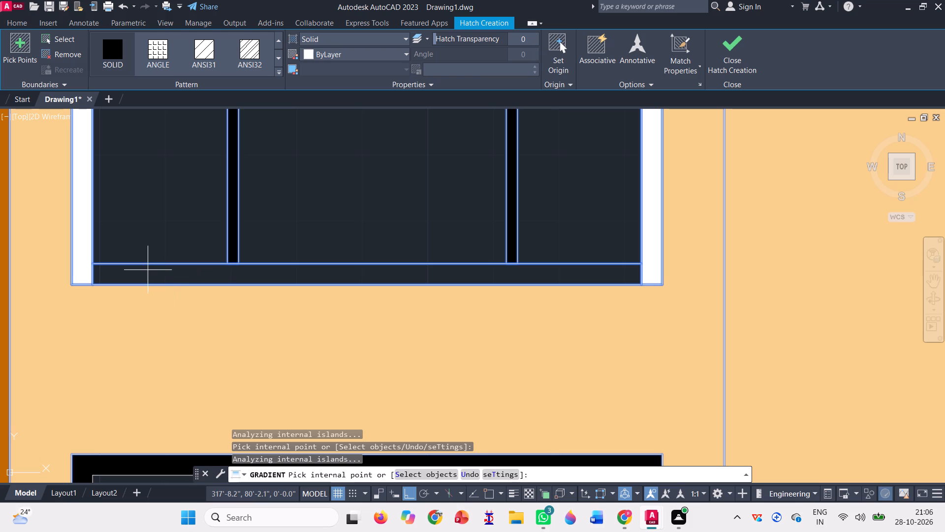
click(136, 268)
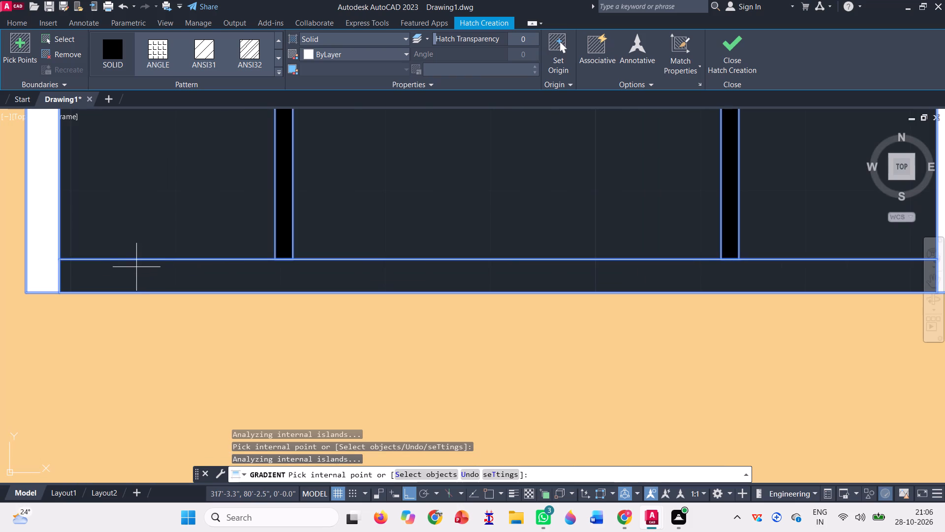
scroll(128, 285, down, 3)
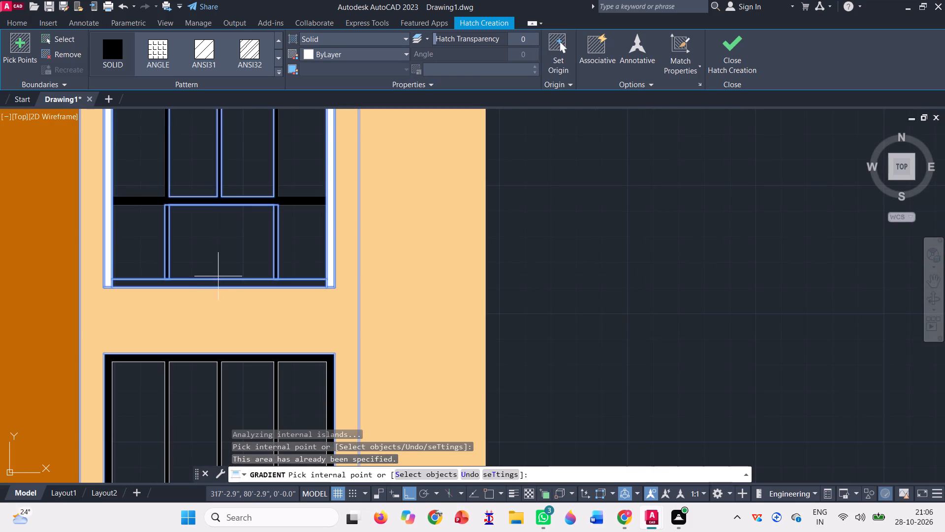
scroll(226, 284, up, 3)
click(221, 279)
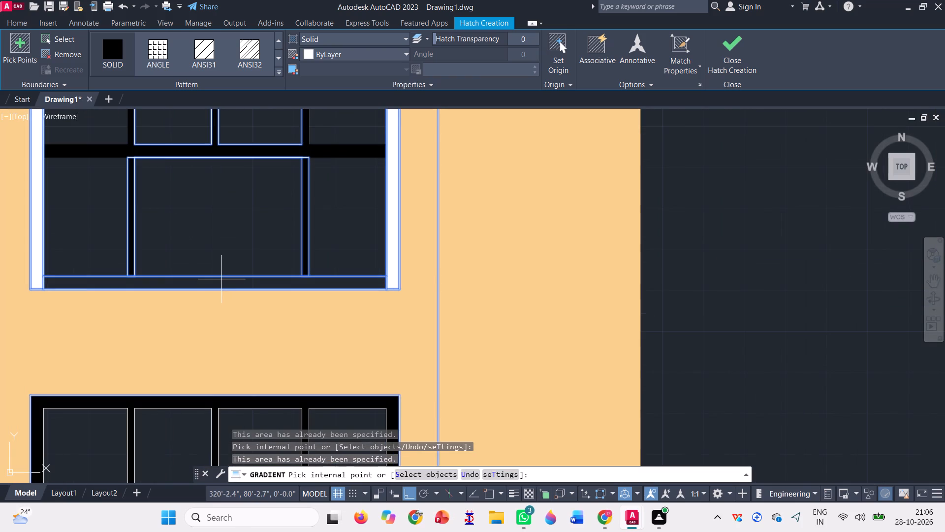
scroll(210, 290, down, 7)
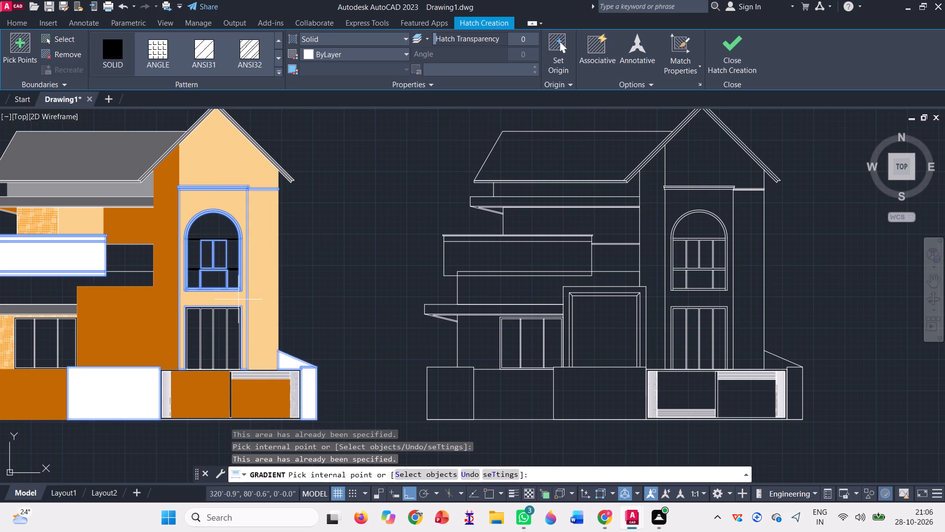
scroll(240, 293, up, 6)
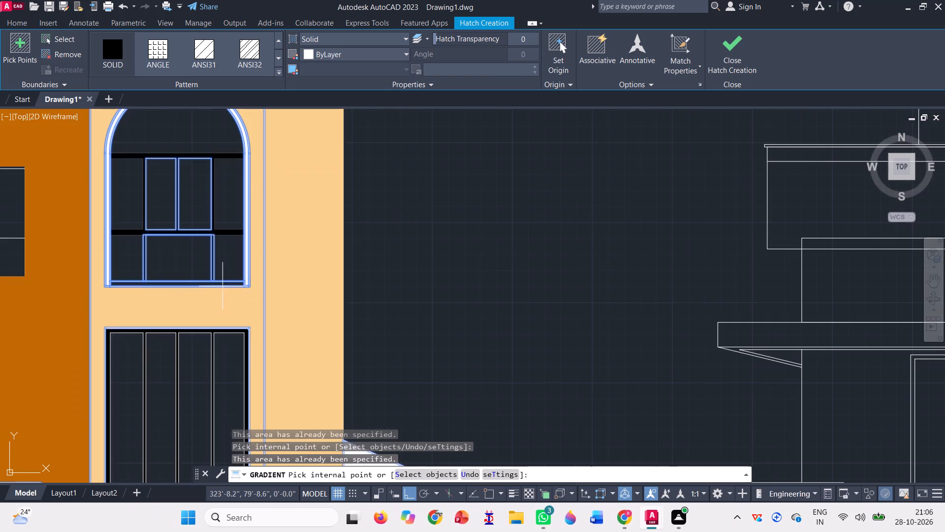
scroll(219, 285, up, 3)
click(225, 279)
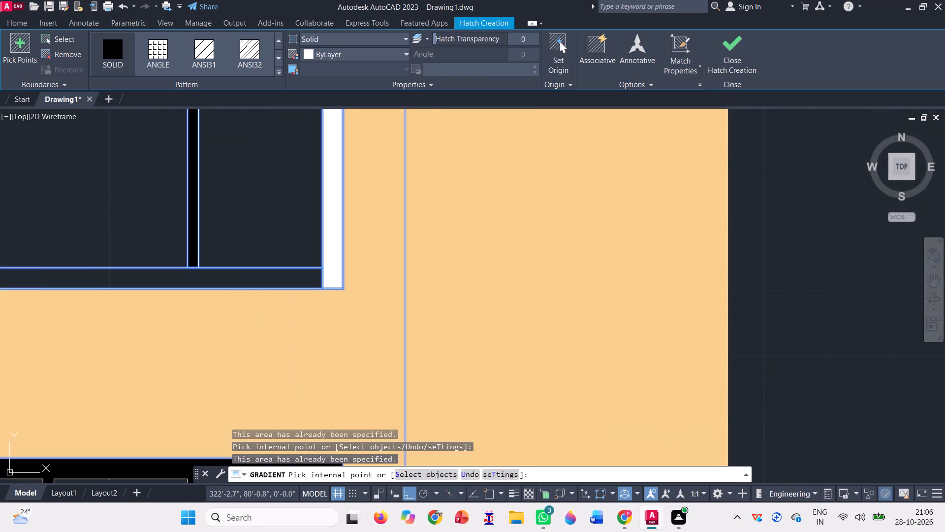
click(252, 282)
scroll(251, 282, down, 4)
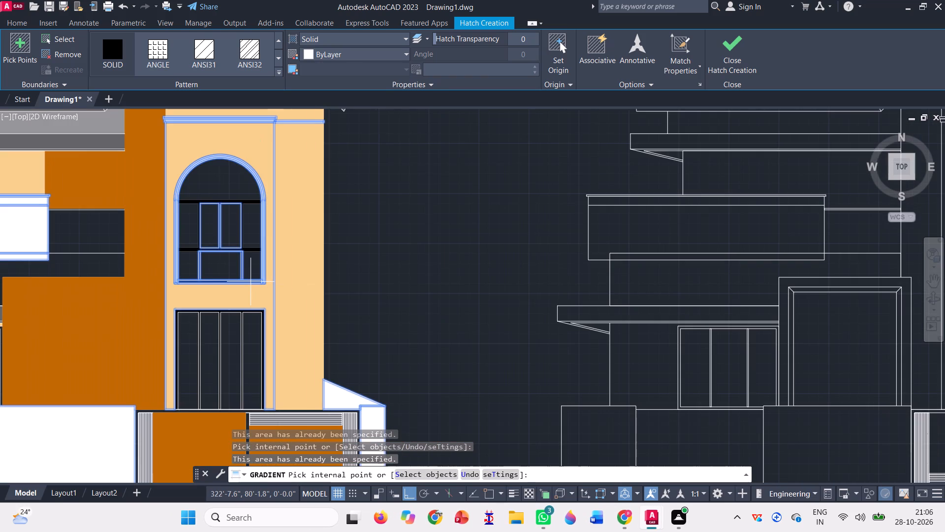
click(242, 281)
scroll(242, 281, up, 3)
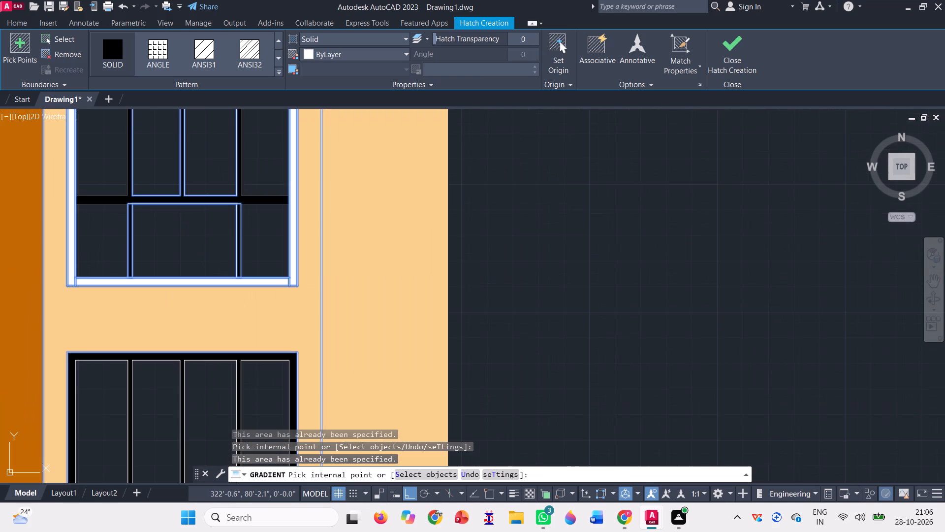
click(244, 281)
scroll(244, 281, down, 3)
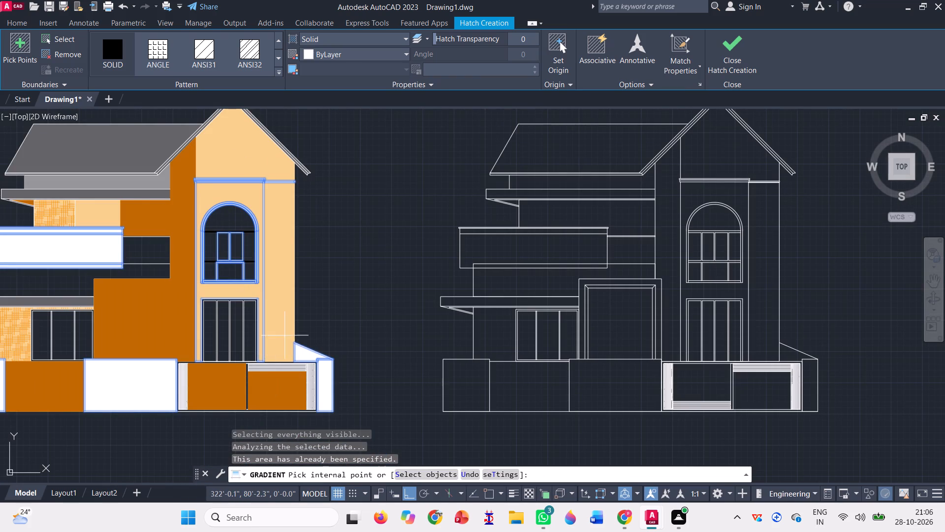
click(252, 289)
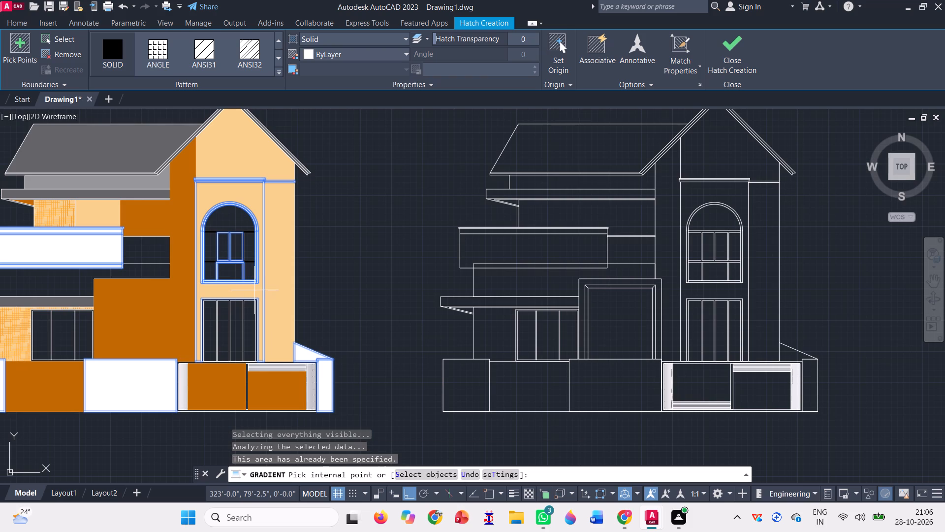
click(733, 57)
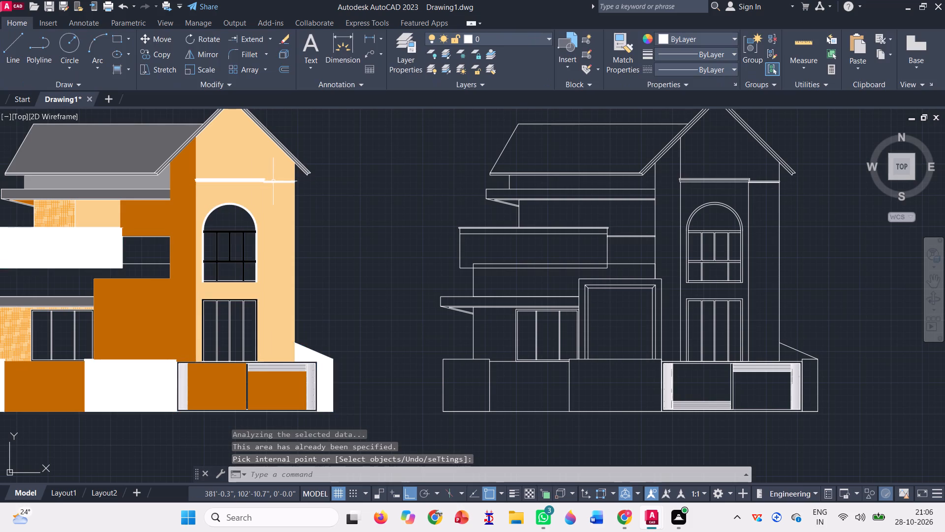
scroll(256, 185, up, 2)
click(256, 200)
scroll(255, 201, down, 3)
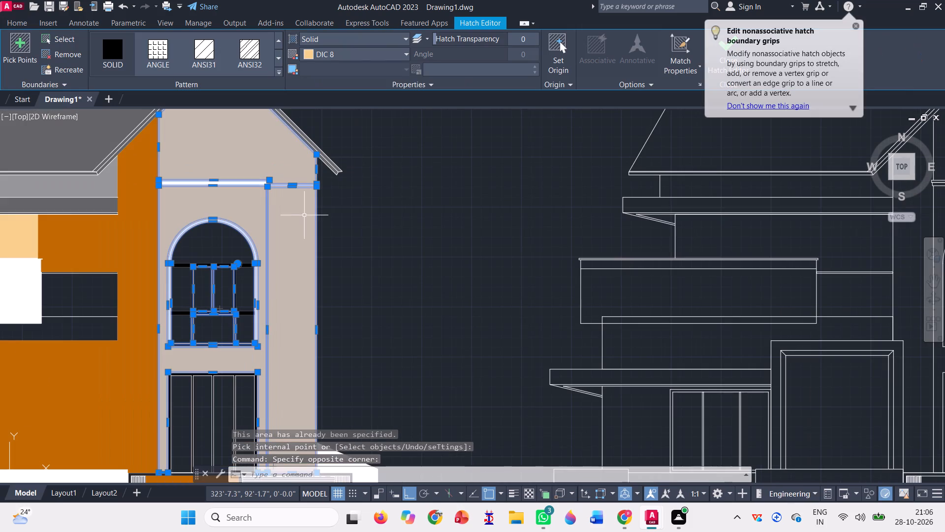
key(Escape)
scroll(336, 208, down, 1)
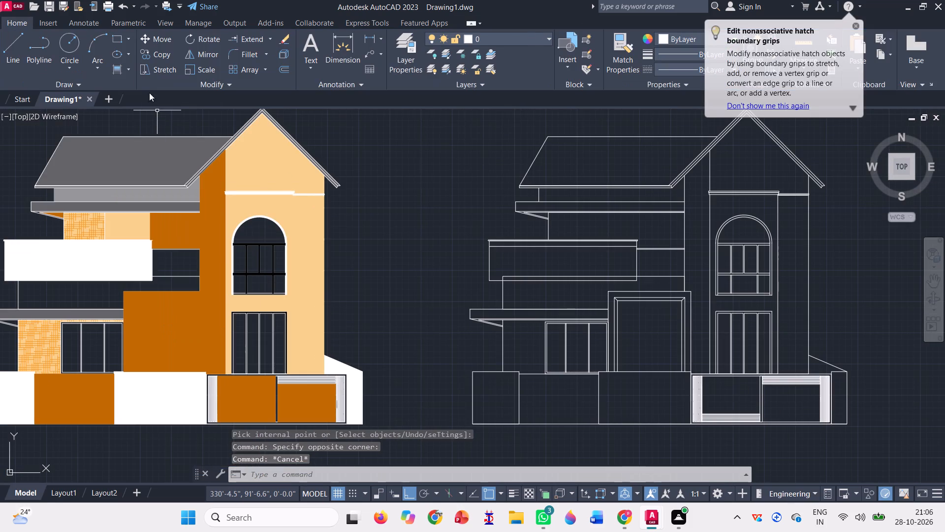
Trim the cream hatch off the tower's wall panel around the coloured elevation's arched window.
click(273, 36)
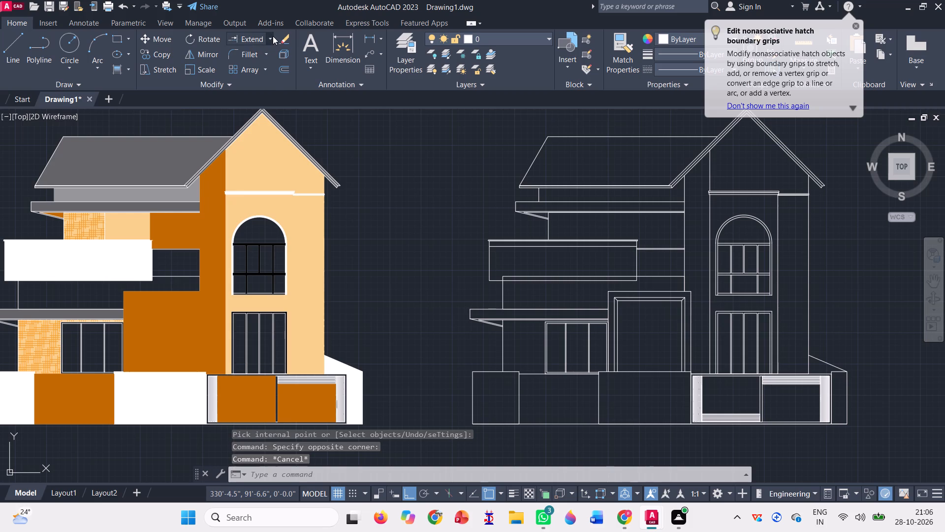
click(258, 52)
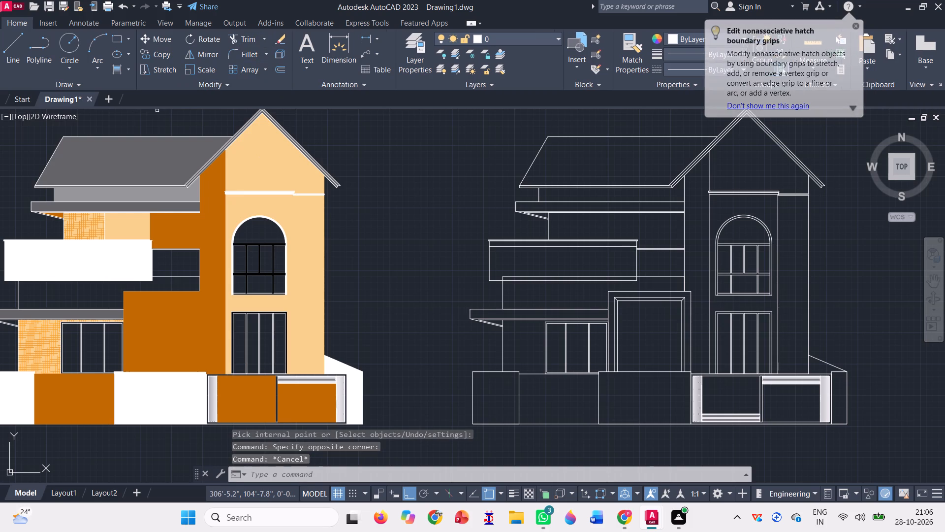
click(248, 210)
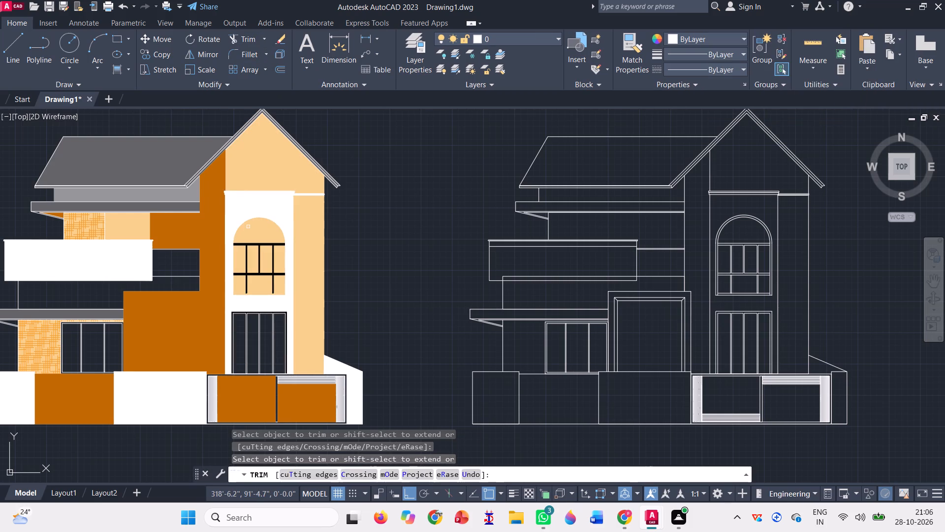
key(Escape)
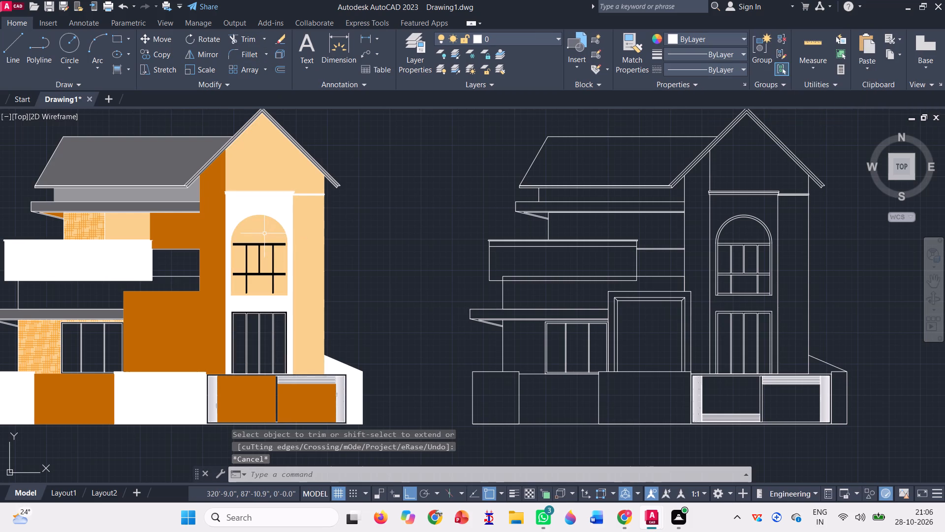
Trim the cream hatch out of the arched window opening, keeping the black glazing bars, and finish trimming.
click(244, 37)
scroll(264, 225, up, 1)
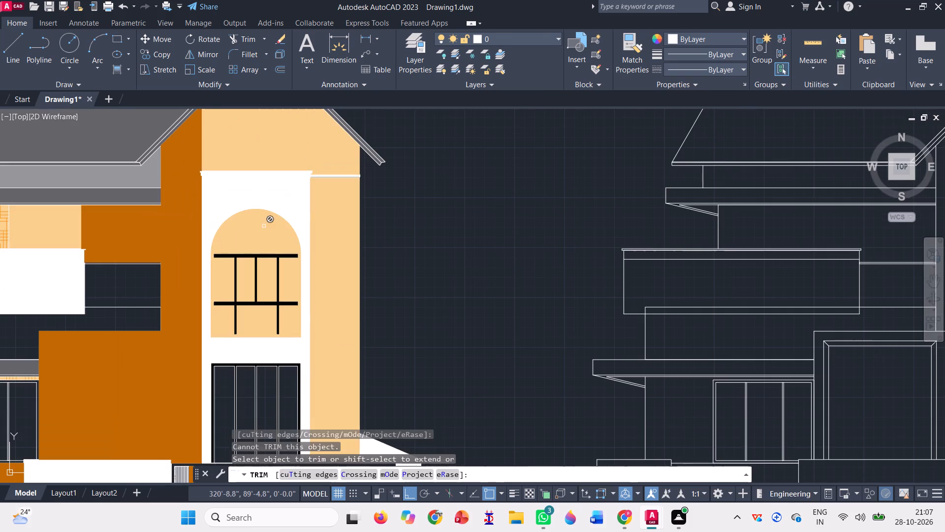
click(264, 225)
click(262, 229)
click(256, 231)
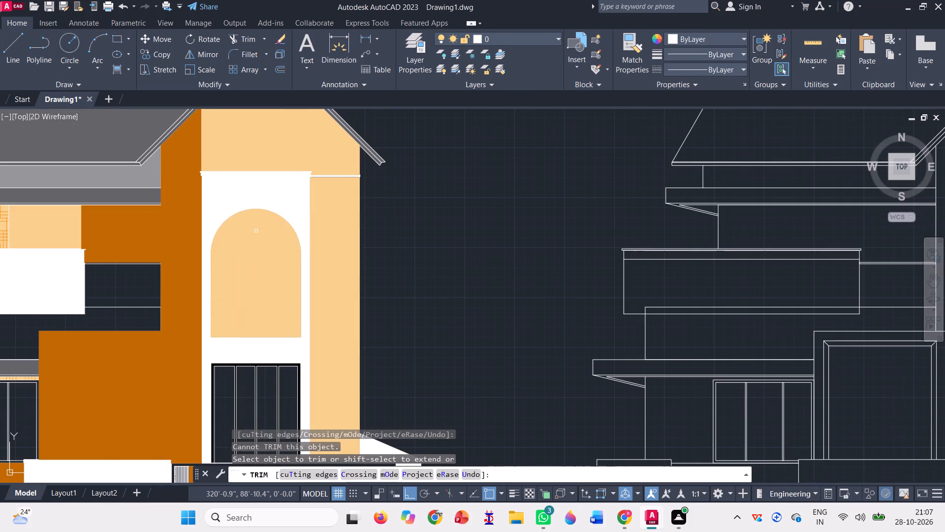
click(256, 231)
click(257, 231)
scroll(257, 231, up, 2)
click(254, 216)
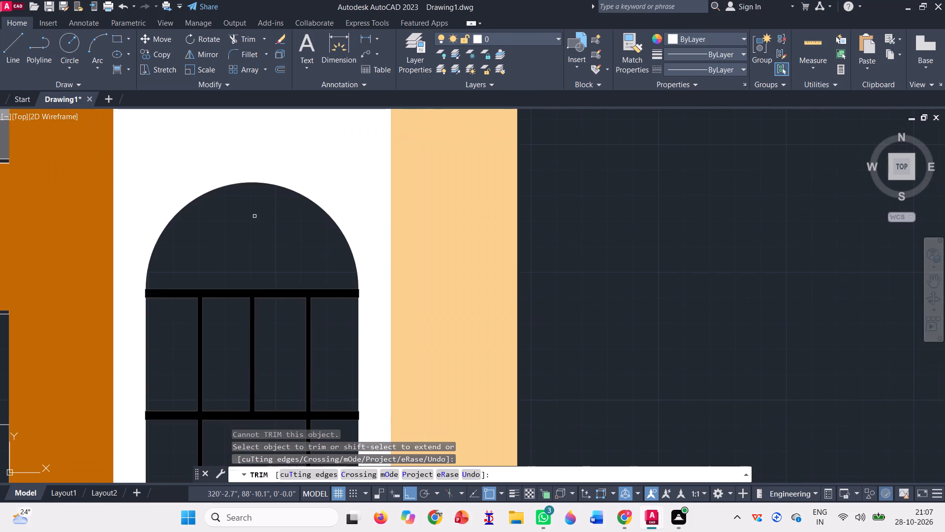
scroll(254, 216, down, 3)
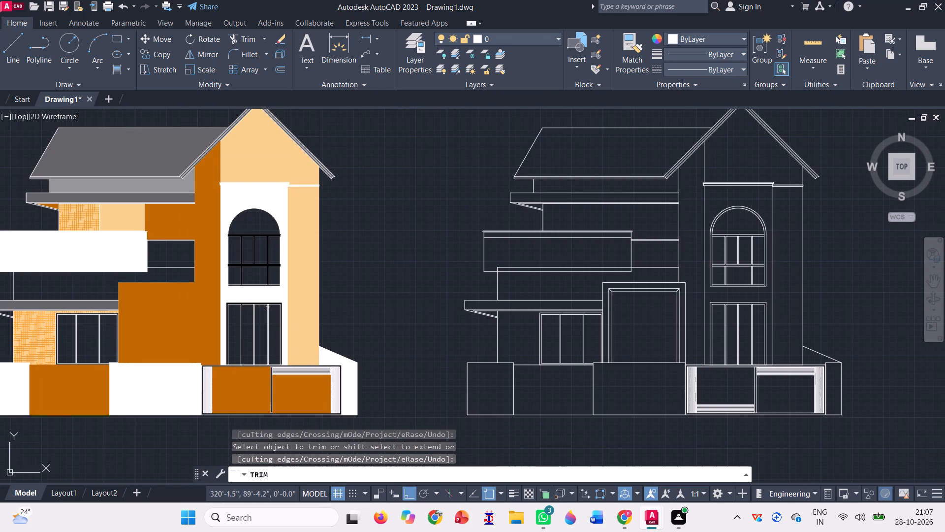
key(Escape)
scroll(358, 237, down, 1)
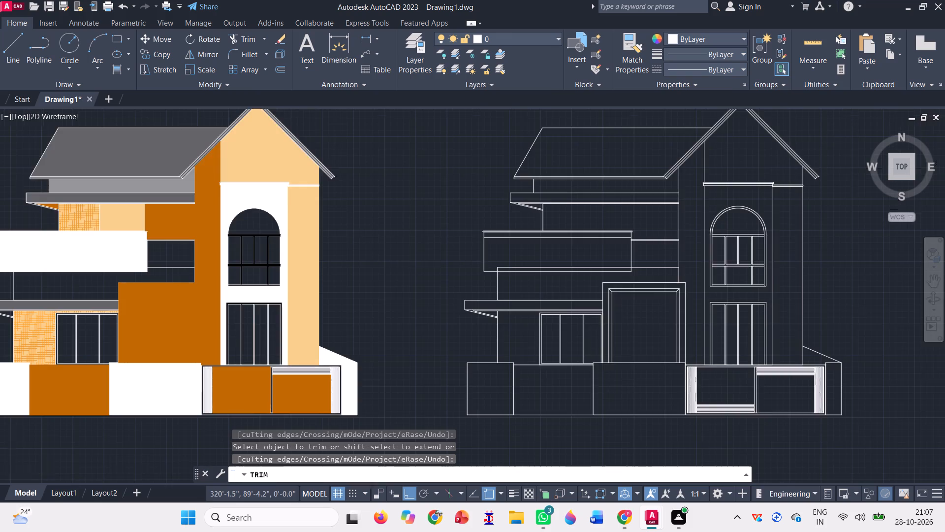
key(Escape)
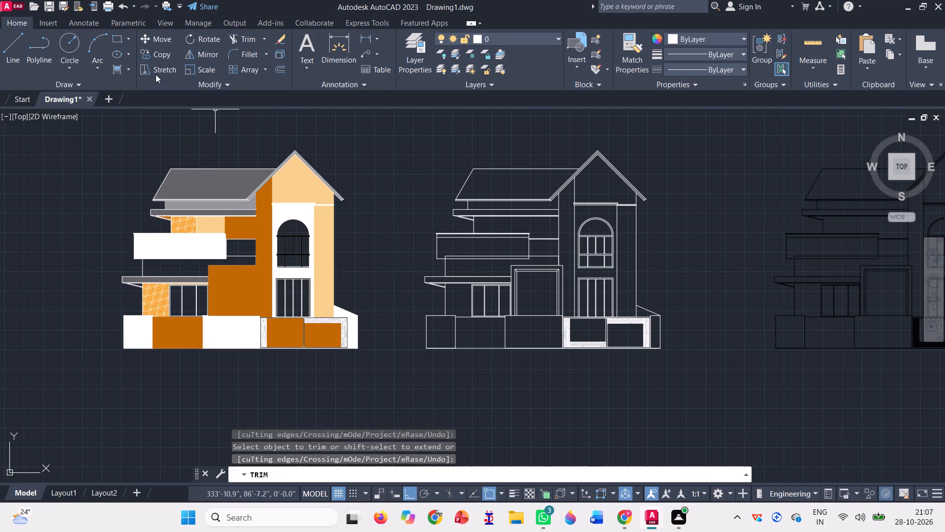
Start a new hatch with the SOLID pattern and the light blue true colour 213,238,251.
click(128, 73)
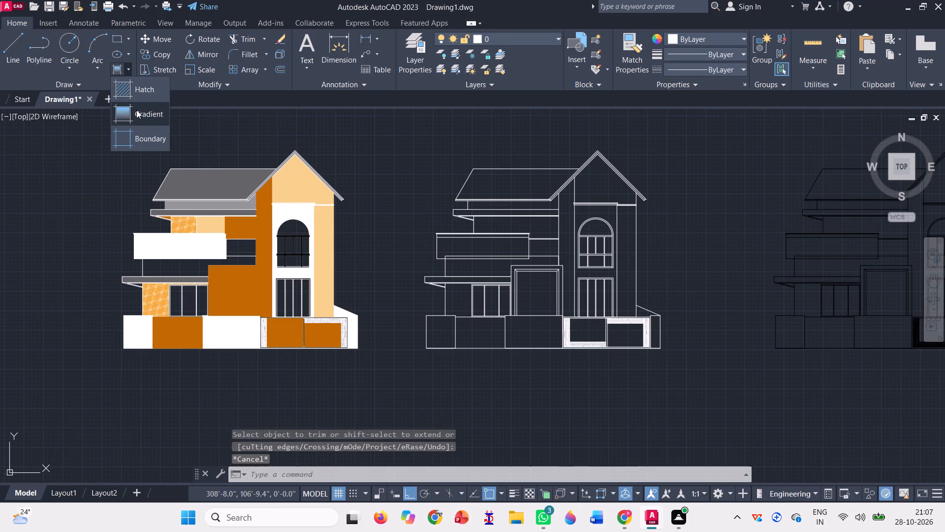
click(138, 111)
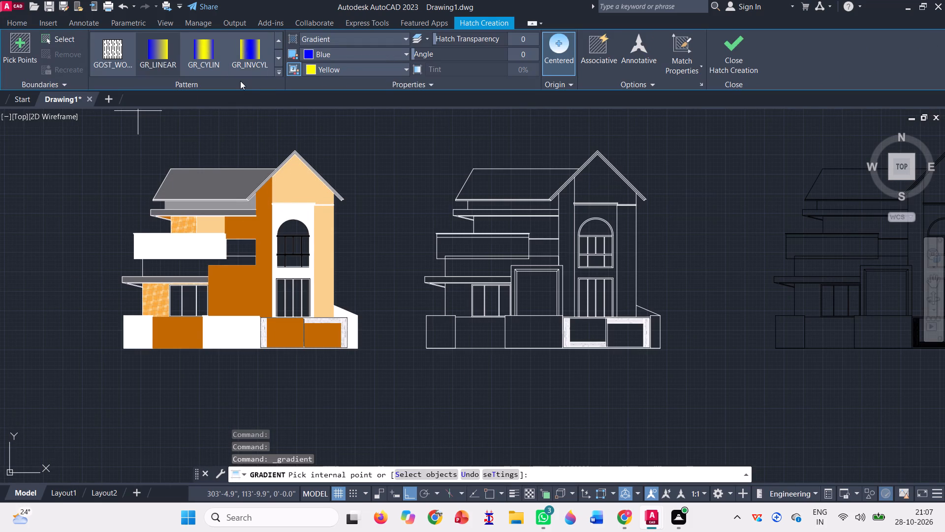
scroll(217, 46, up, 9)
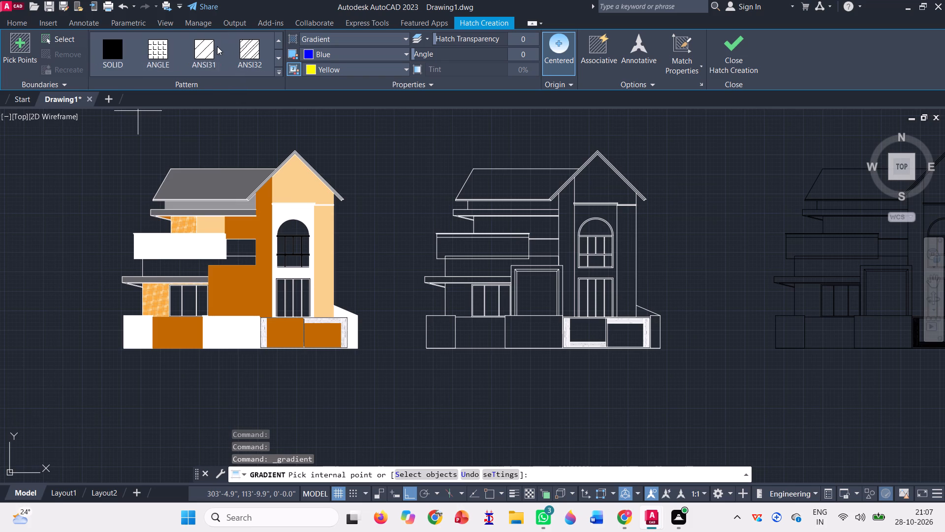
scroll(217, 46, up, 4)
click(123, 51)
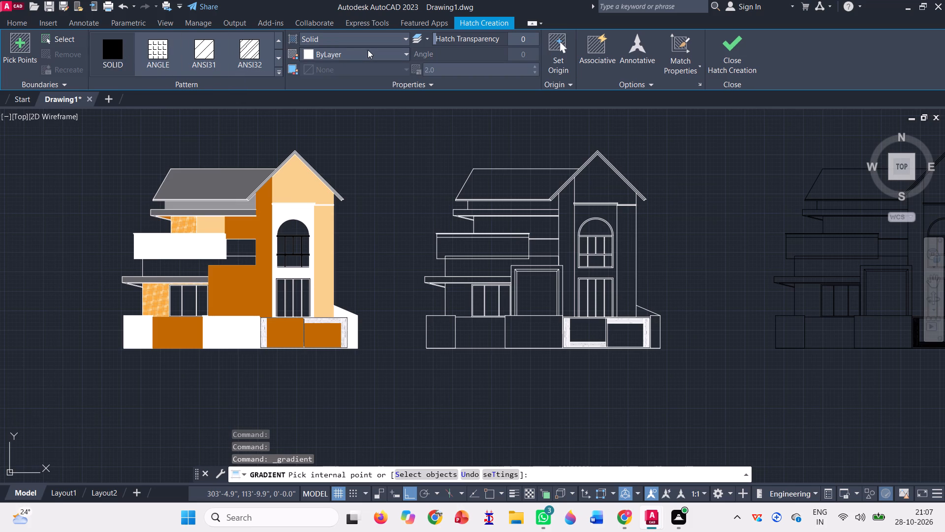
click(369, 50)
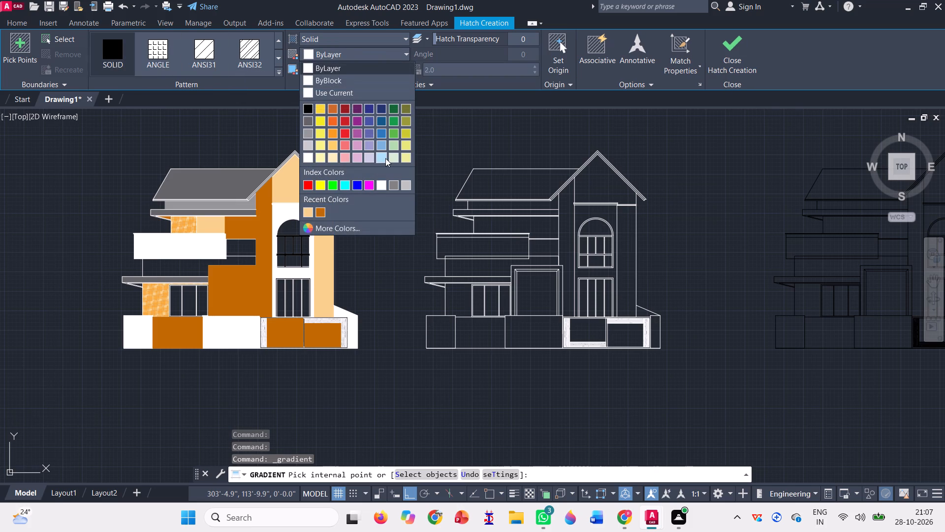
click(385, 158)
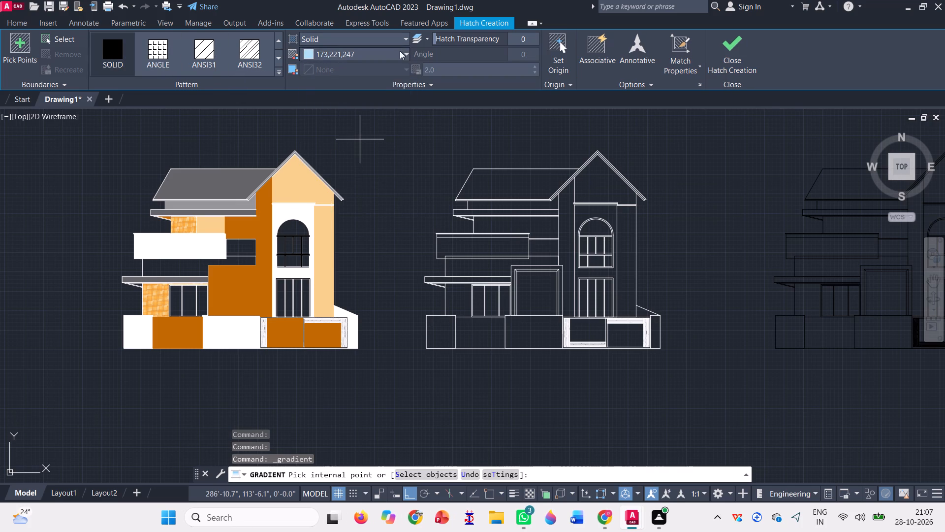
click(400, 55)
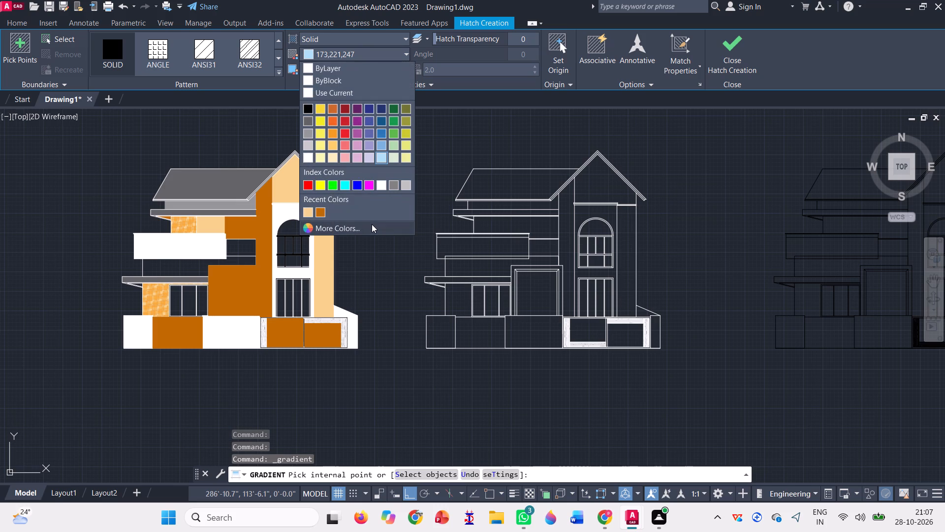
click(372, 224)
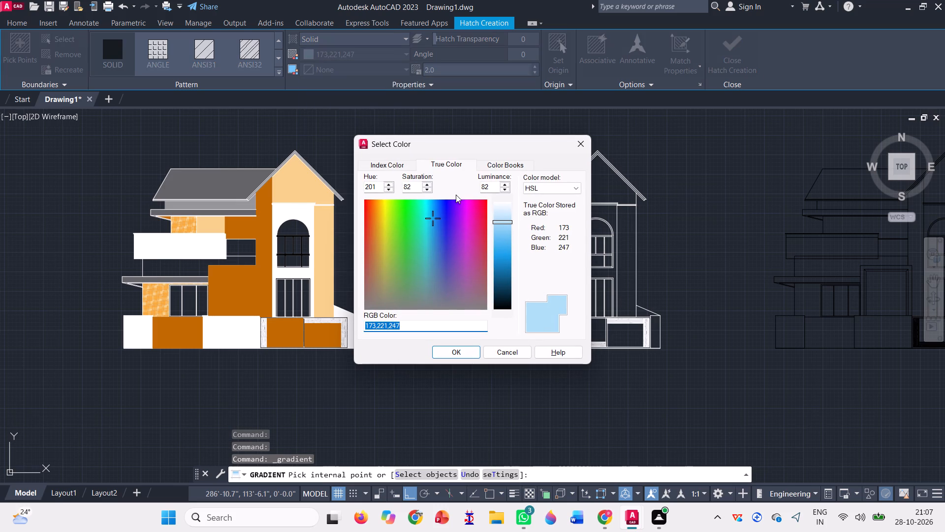
click(499, 212)
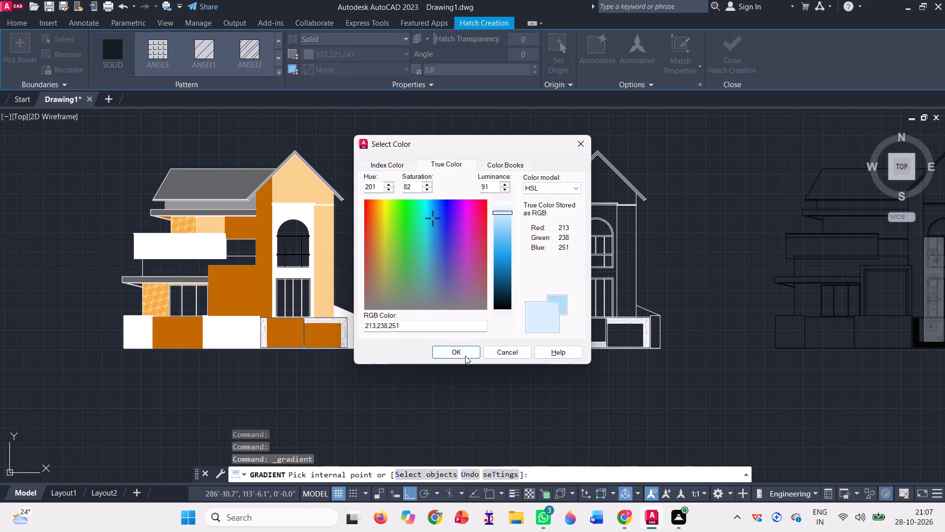
click(464, 349)
Fill the arched window's curved top pane, four middle panes and three lower panes with the light blue hatch.
scroll(288, 225, up, 3)
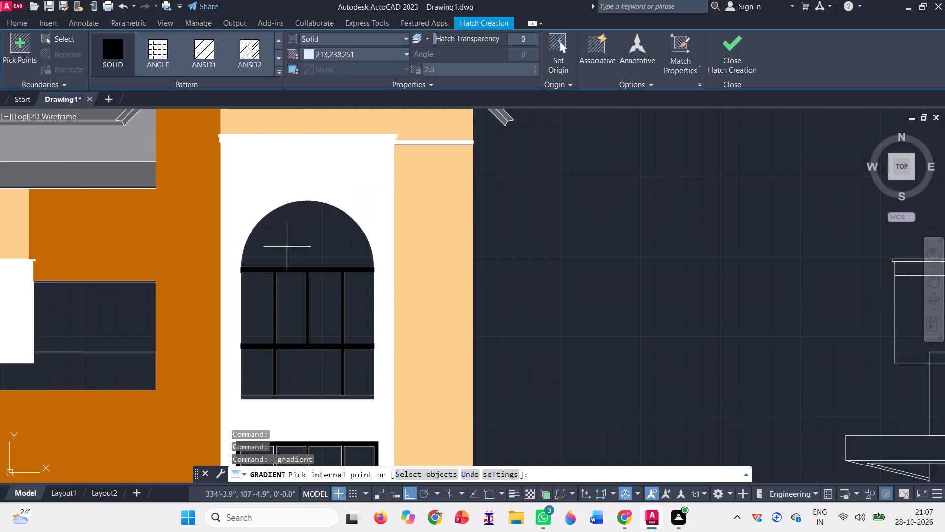
click(287, 249)
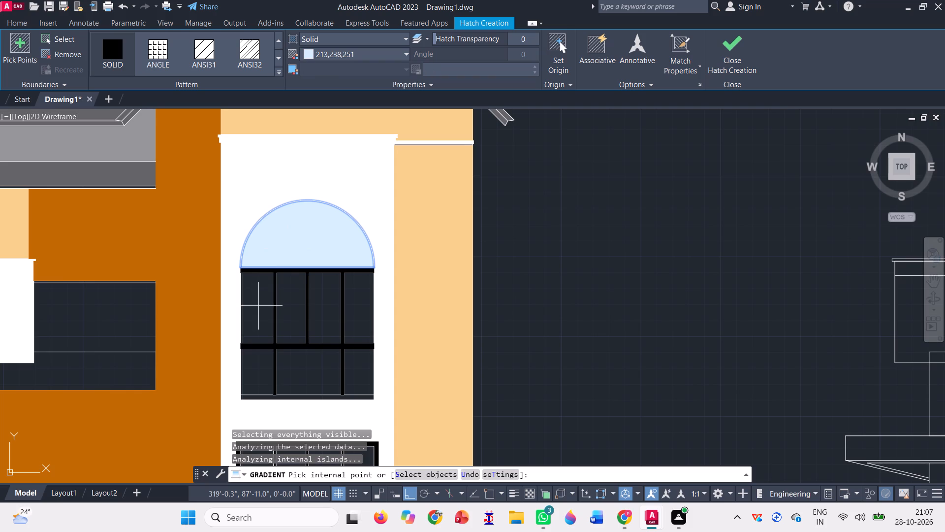
click(254, 306)
click(291, 308)
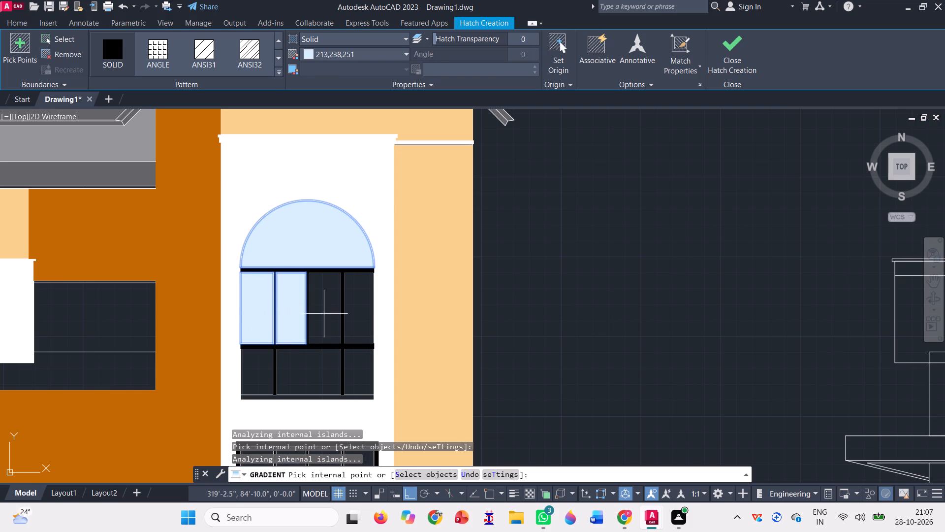
scroll(360, 313, up, 2)
click(362, 305)
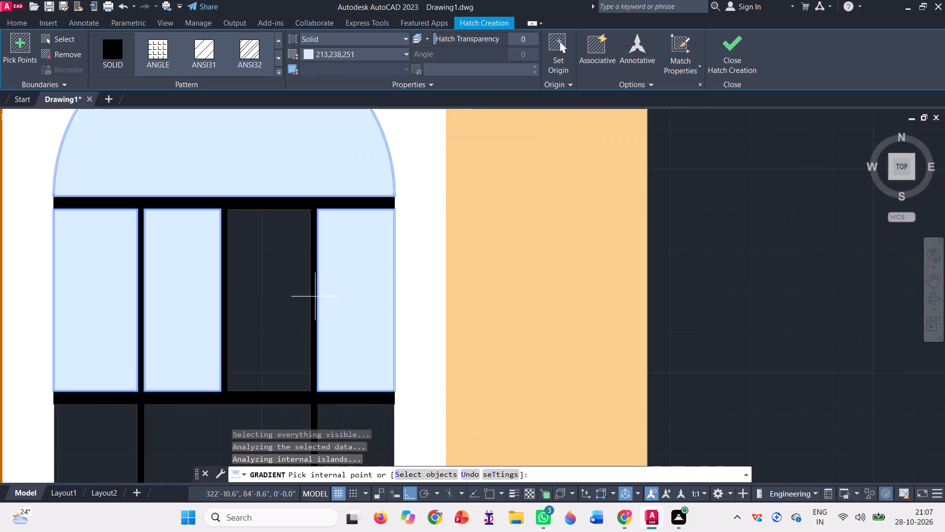
click(283, 284)
scroll(313, 235, down, 1)
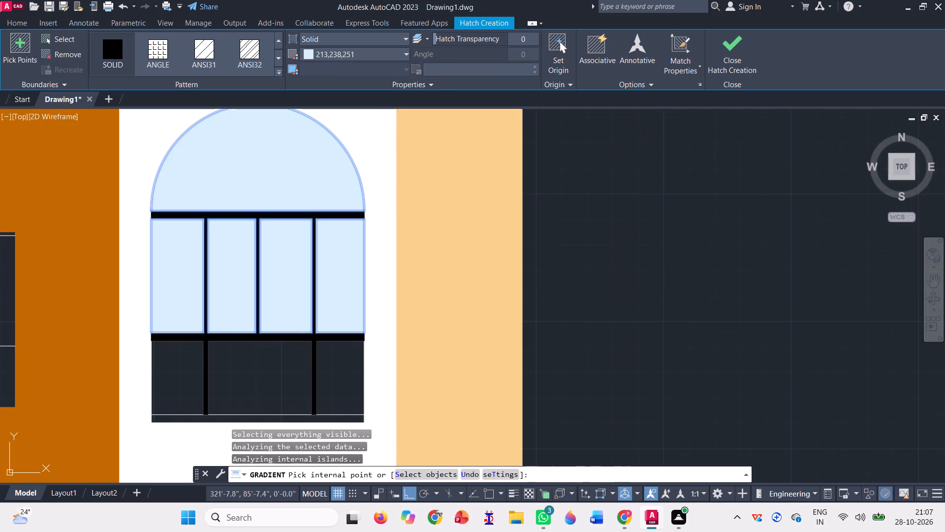
click(277, 366)
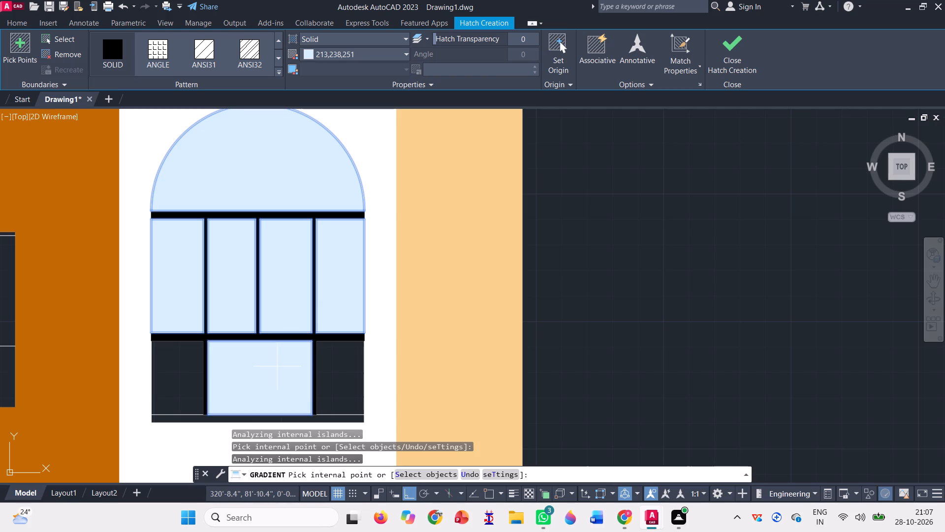
scroll(303, 285, down, 1)
scroll(331, 347, up, 2)
click(333, 341)
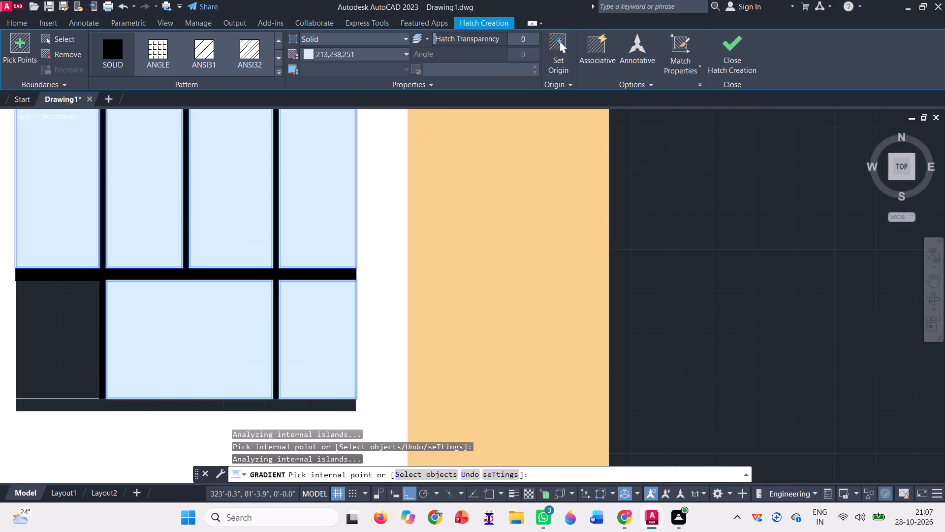
click(68, 328)
Add the four tall glass panels below the arched window to the light blue solid hatch.
scroll(181, 283, down, 3)
scroll(215, 263, down, 5)
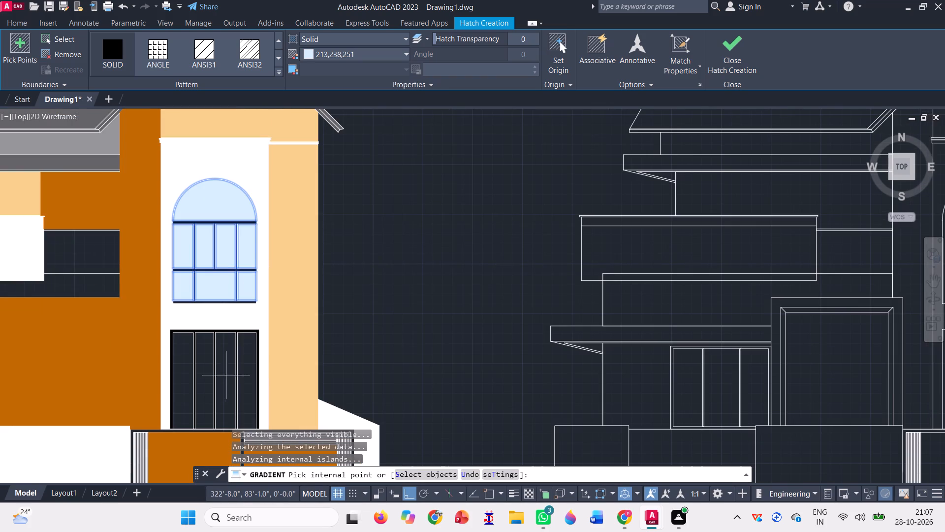
scroll(208, 405, up, 1)
click(166, 358)
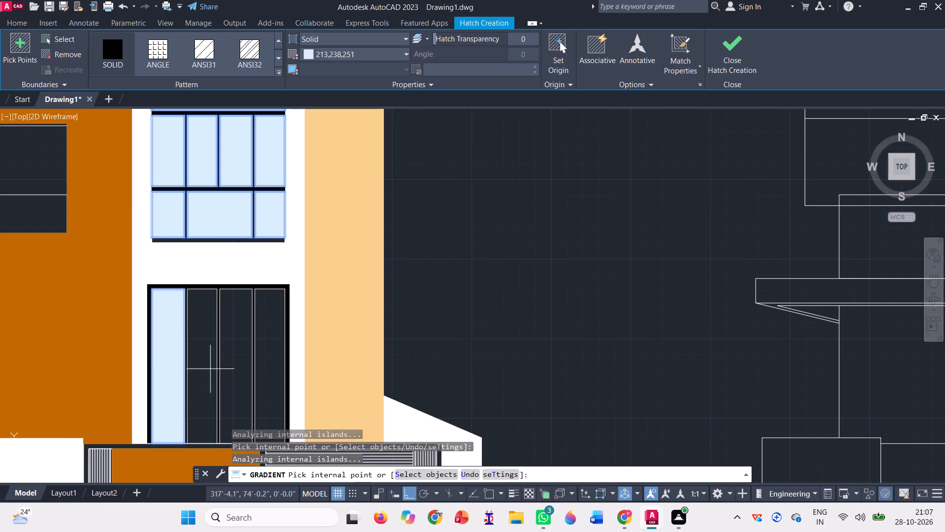
click(207, 356)
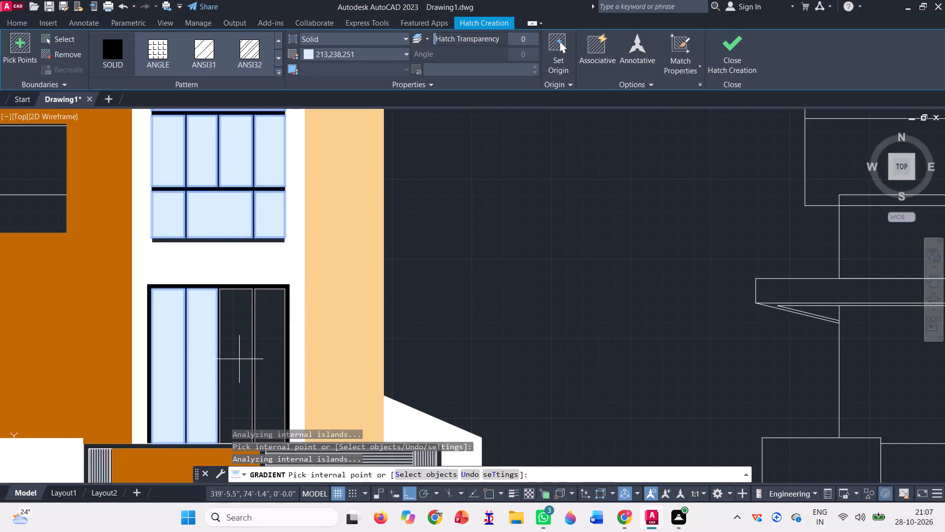
click(239, 358)
click(268, 366)
Add the three glass panes of the ground-floor window beside the textured wall to the light blue solid hatch.
scroll(338, 336, down, 2)
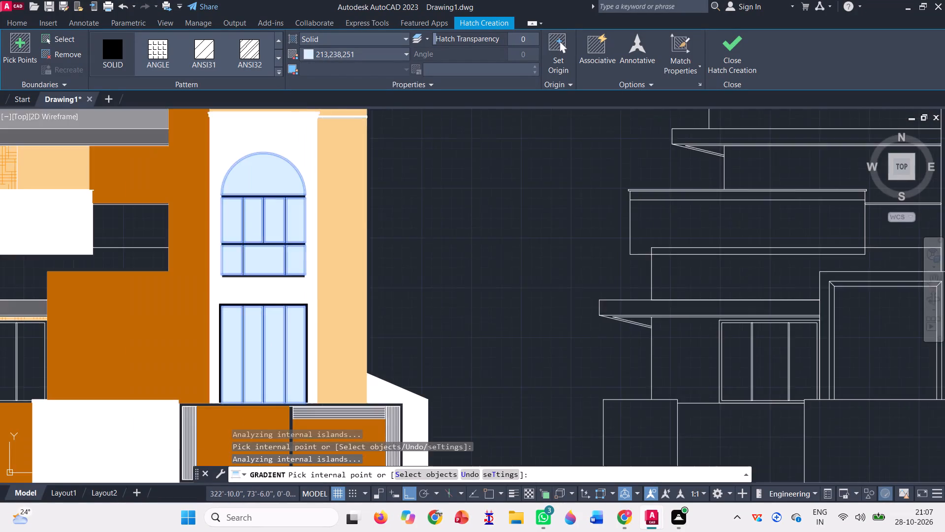
scroll(470, 327, down, 1)
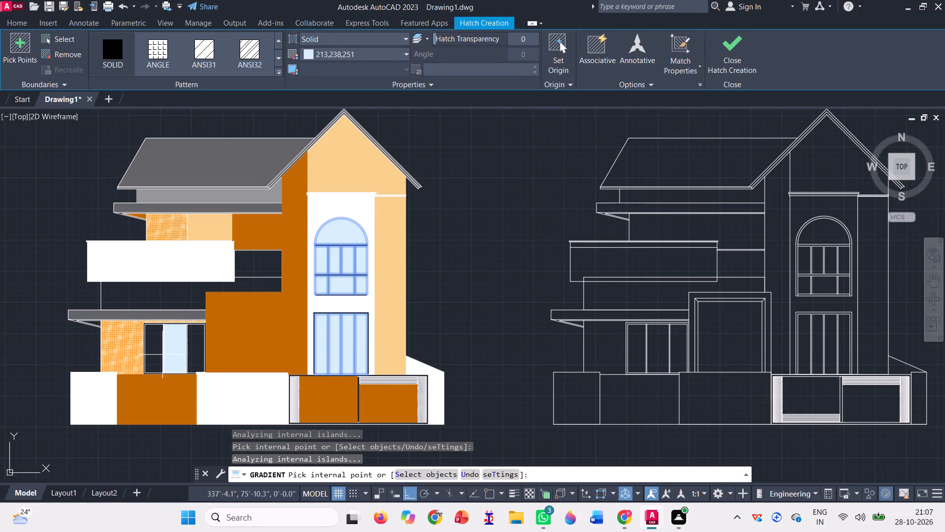
click(155, 346)
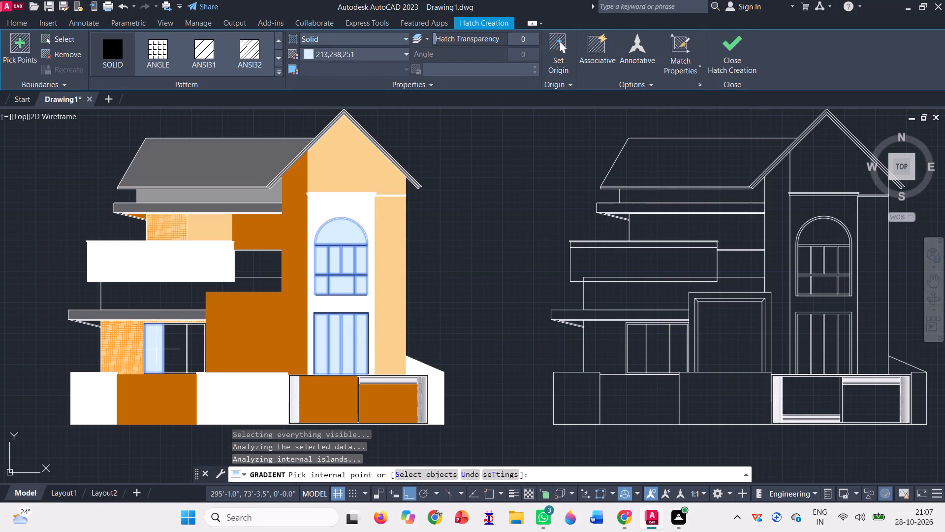
scroll(184, 357, up, 2)
click(169, 345)
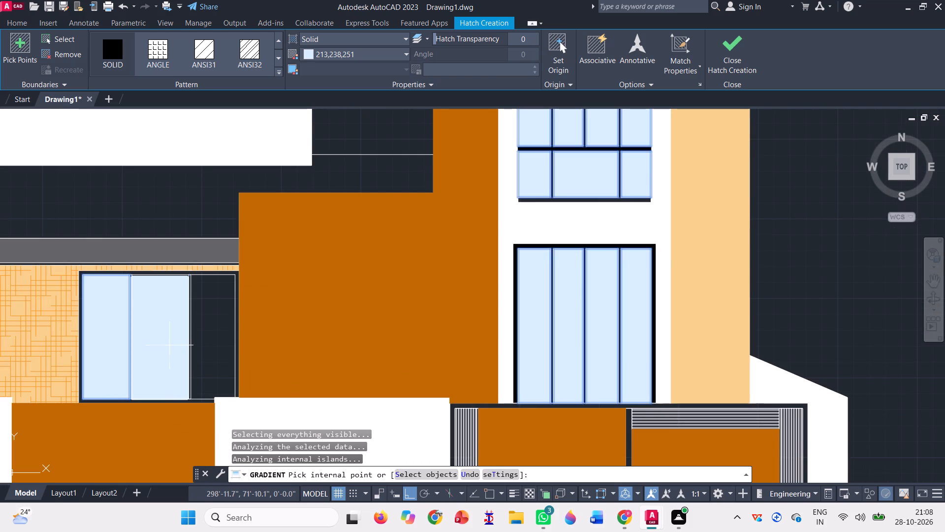
click(211, 340)
scroll(202, 349, down, 2)
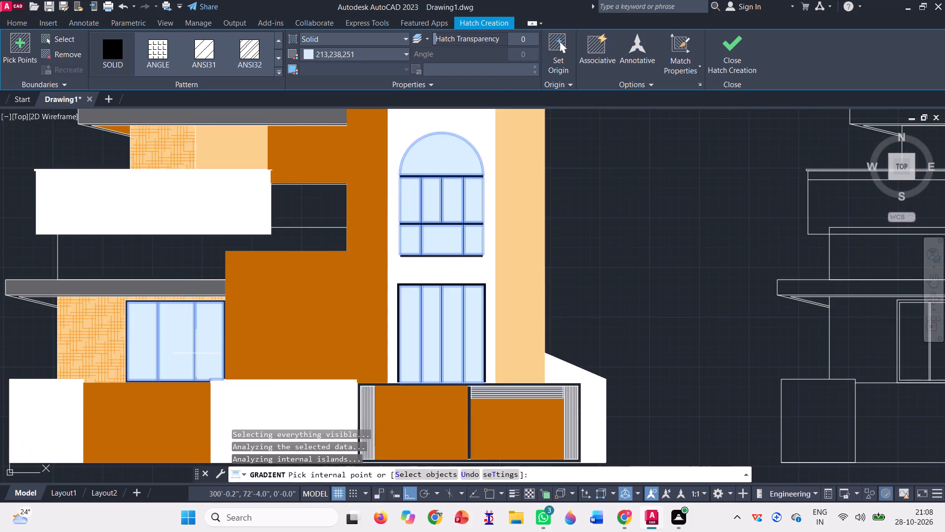
Fill the rectangular opening beside the white balcony parapet with the light blue hatch and finish hatching.
scroll(195, 353, down, 1)
scroll(270, 293, up, 1)
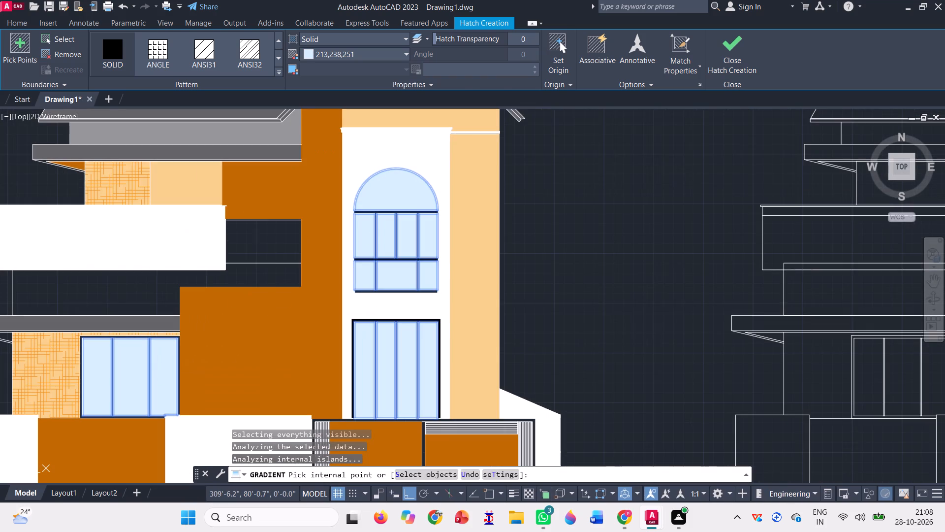
click(269, 253)
scroll(249, 278, down, 2)
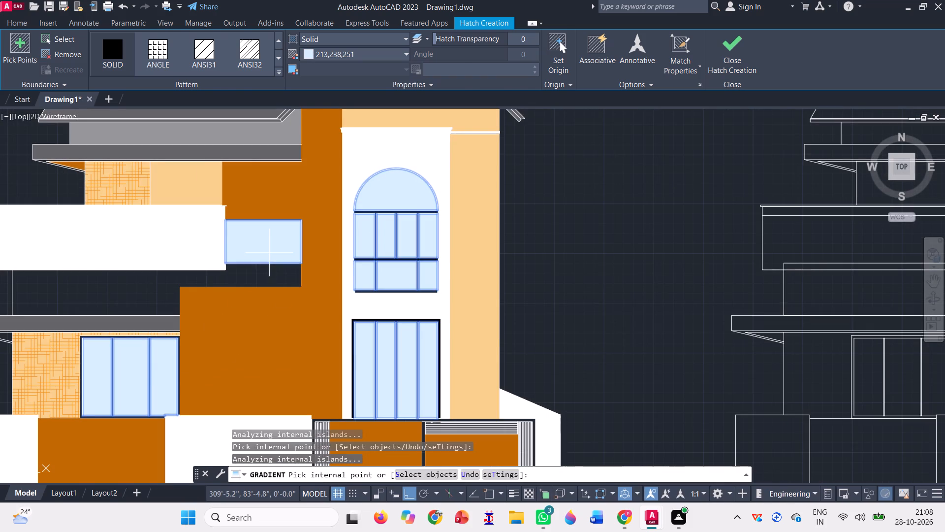
scroll(222, 284, down, 1)
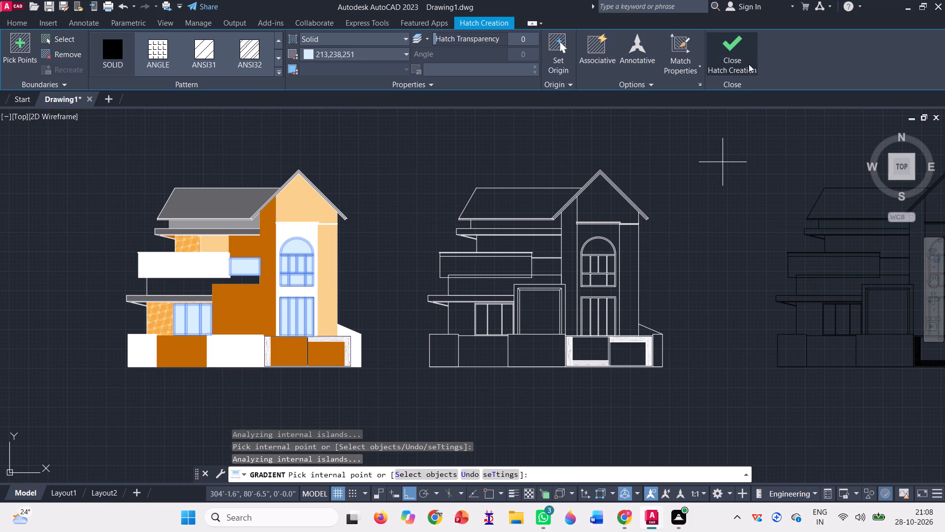
click(738, 56)
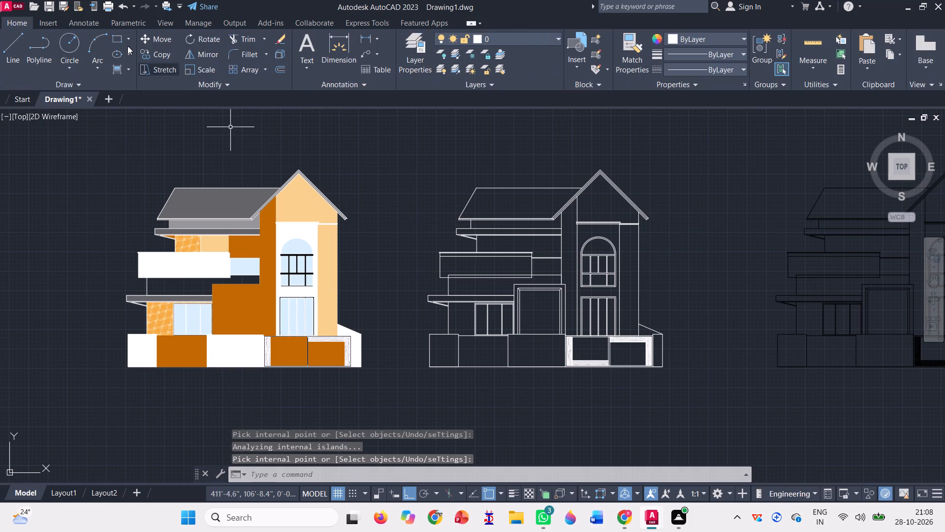
Hatch the wall area below the white balcony parapet with a SOLID fill in light grey 199,200,202.
click(119, 66)
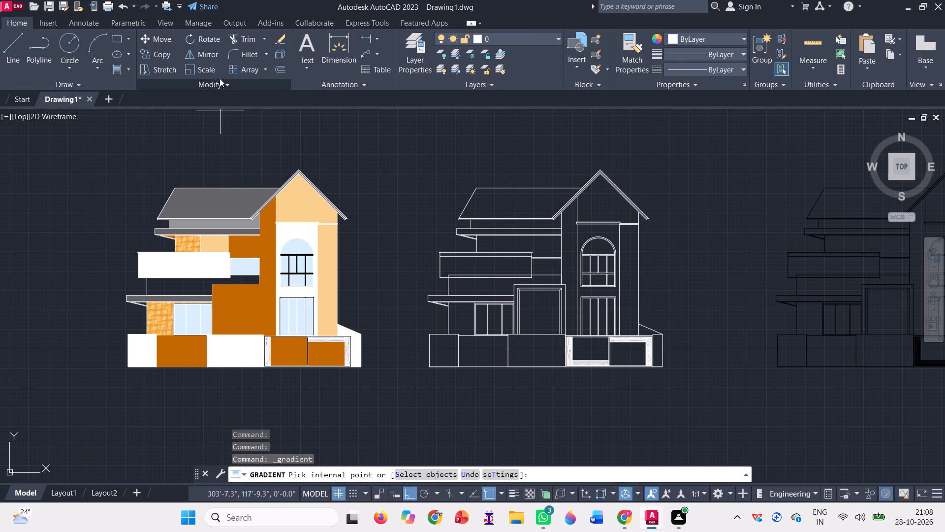
scroll(215, 59, up, 11)
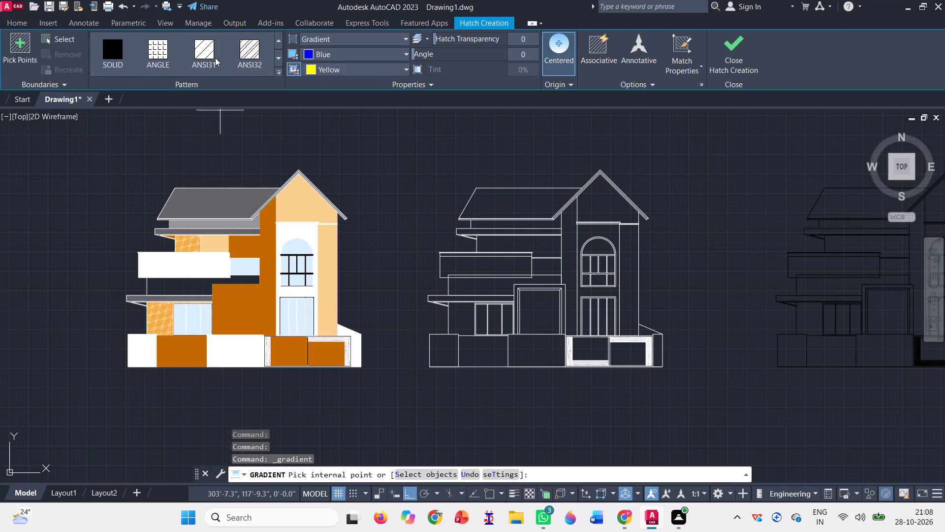
scroll(215, 58, up, 3)
click(120, 56)
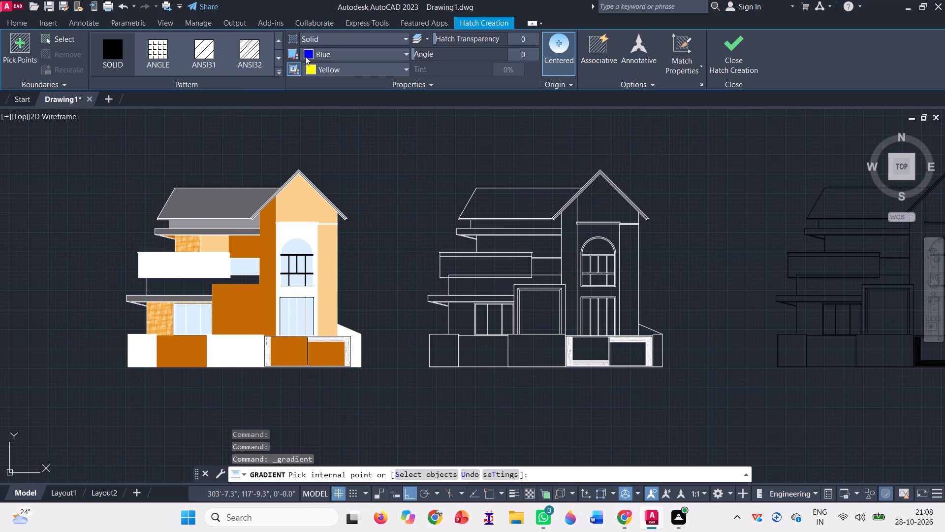
click(322, 57)
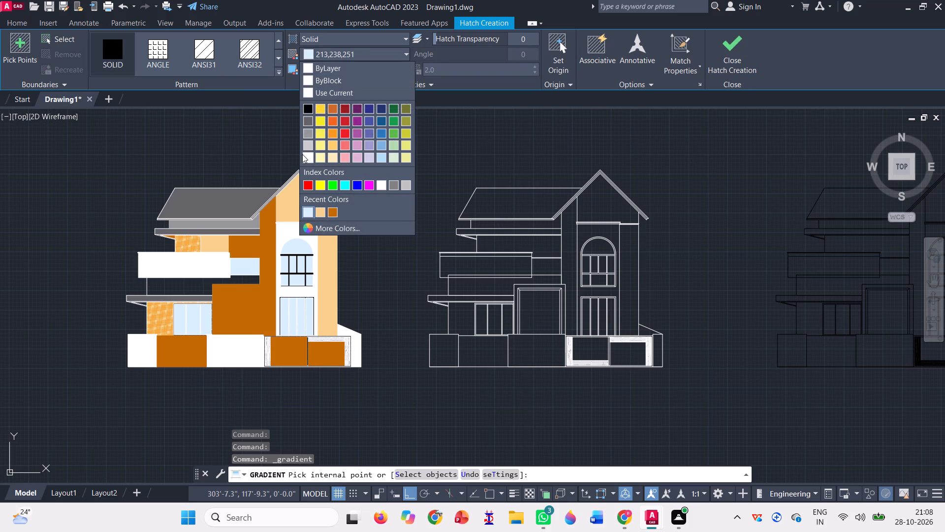
click(307, 148)
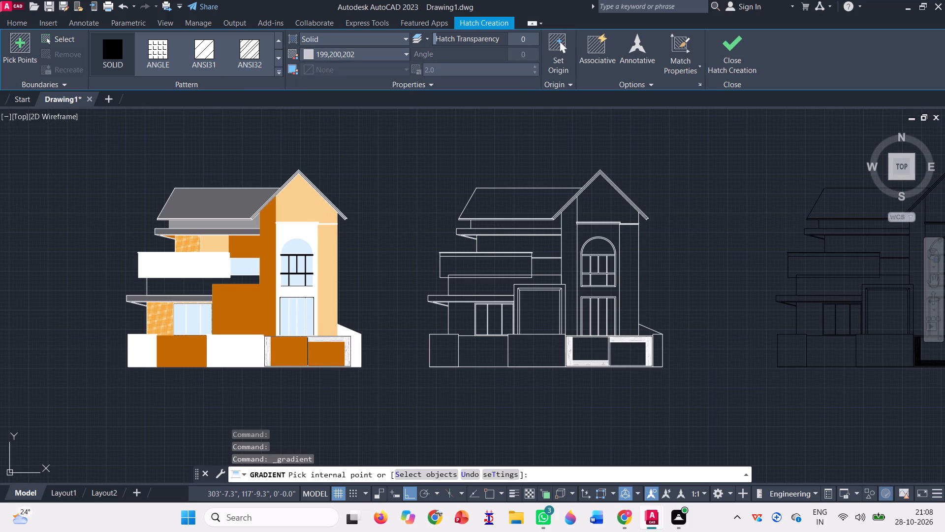
scroll(208, 282, up, 3)
click(187, 284)
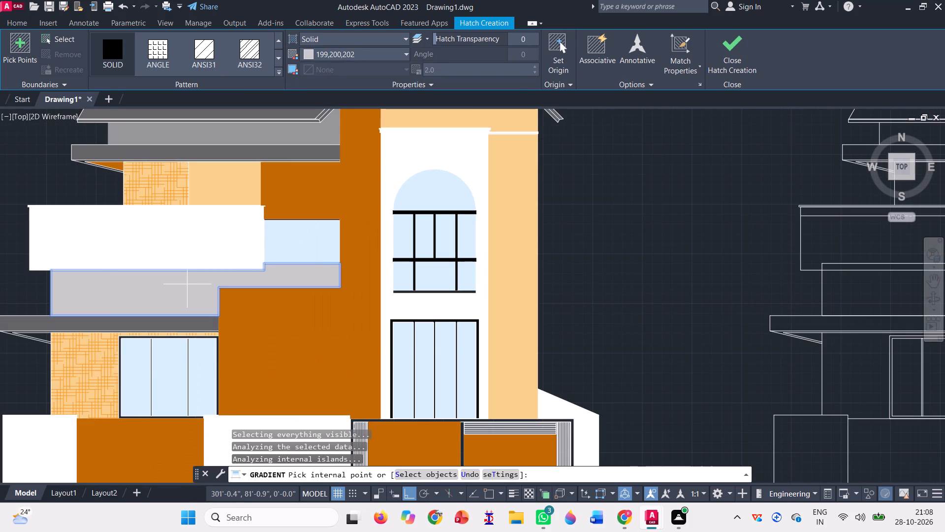
scroll(209, 278, down, 2)
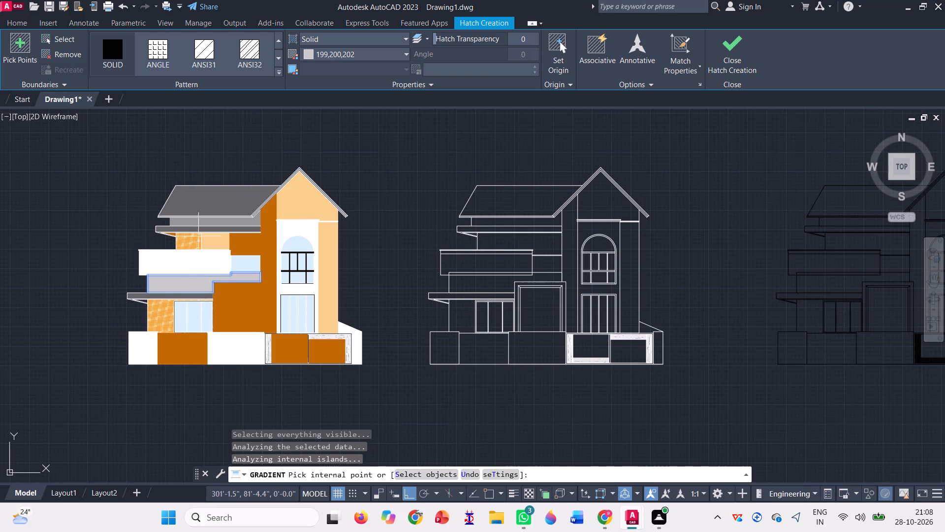
click(746, 46)
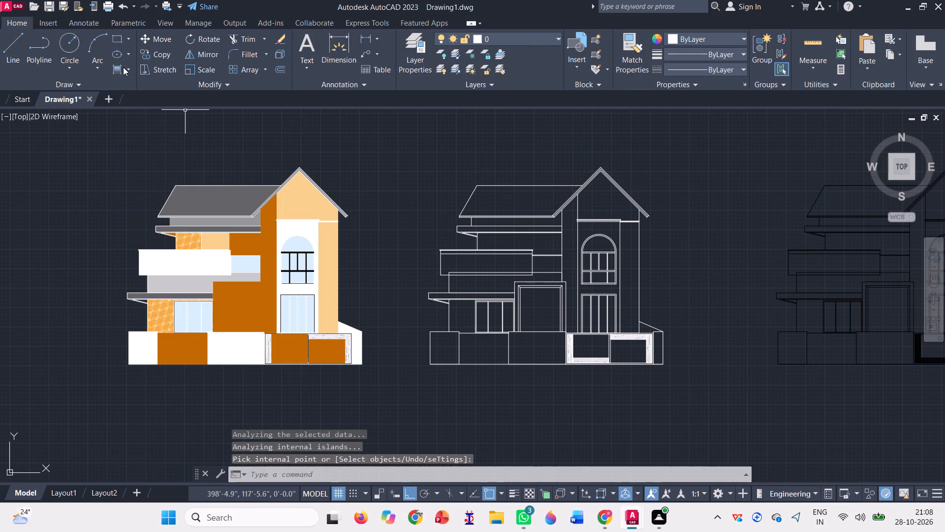
Start a SOLID hatch in black 0,0,0 and fill the thin strip and sloping bracket under the upper canopy.
click(116, 71)
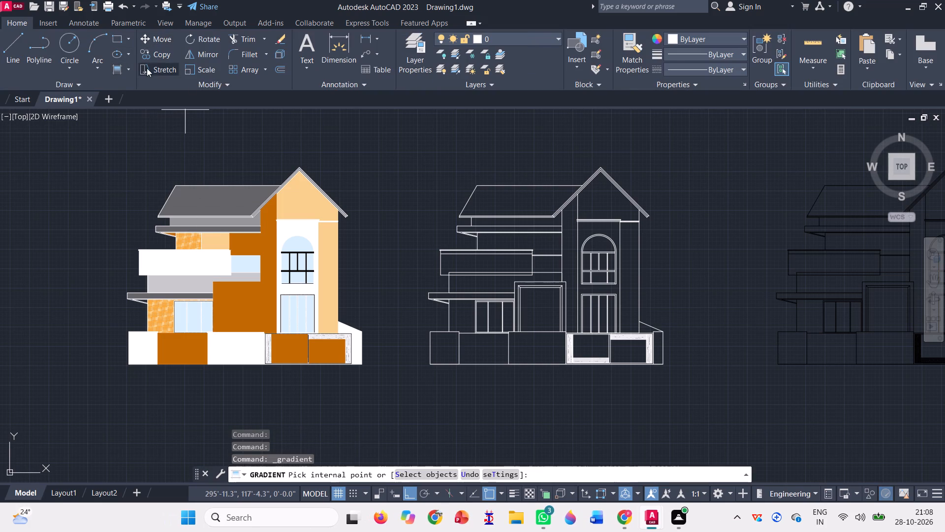
scroll(159, 49, up, 12)
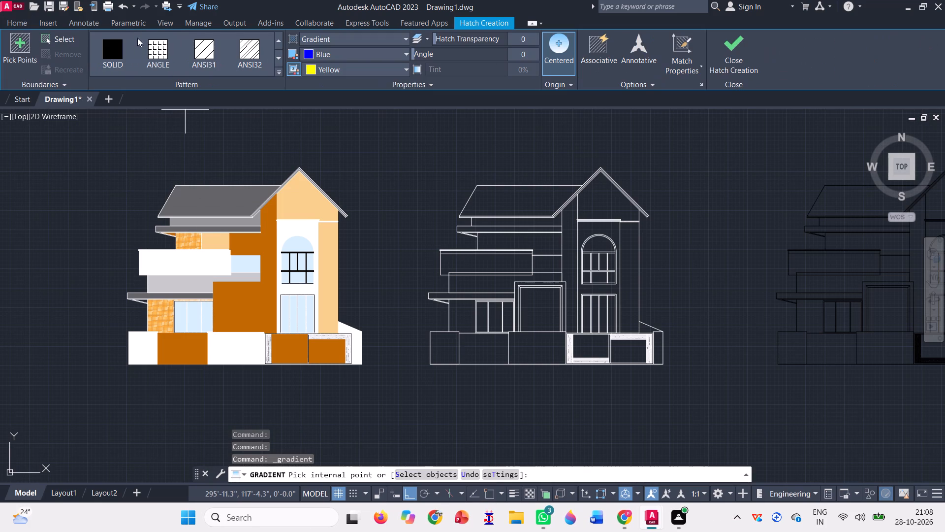
click(111, 49)
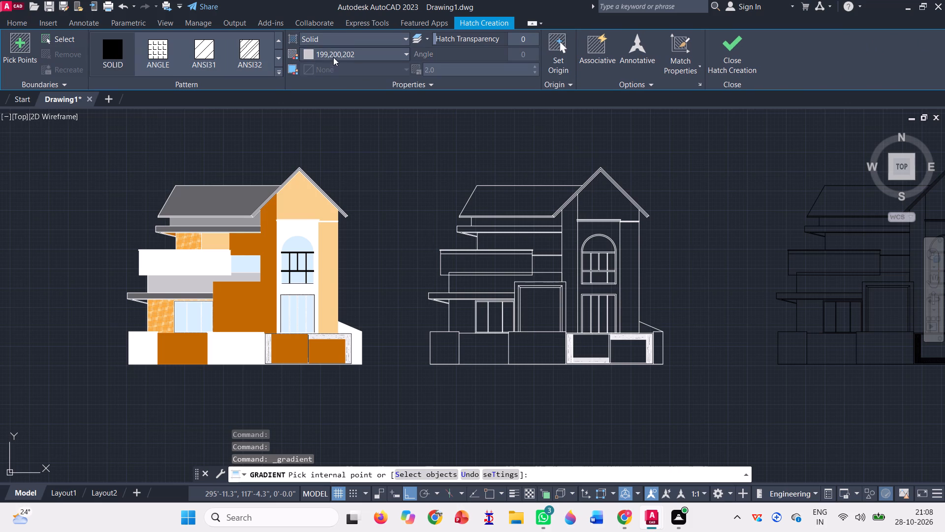
click(333, 55)
click(308, 106)
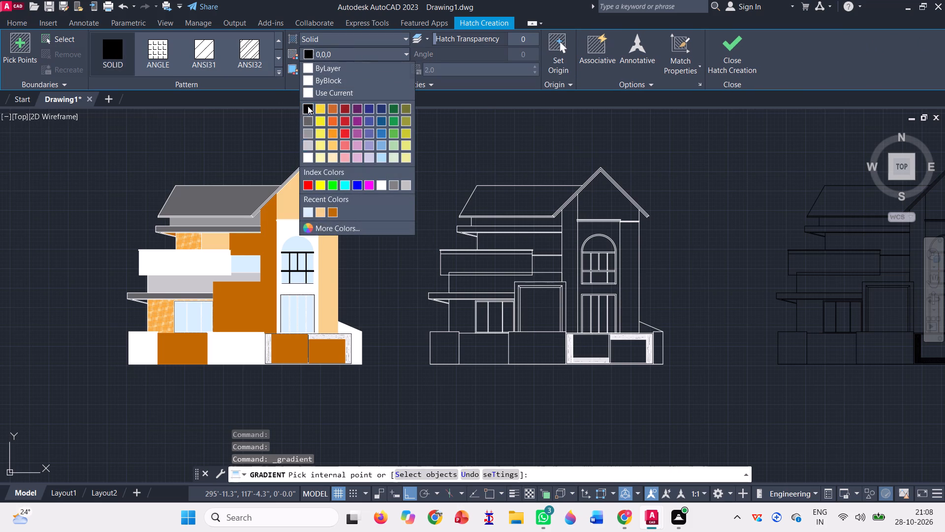
scroll(159, 216, up, 3)
scroll(204, 289, up, 3)
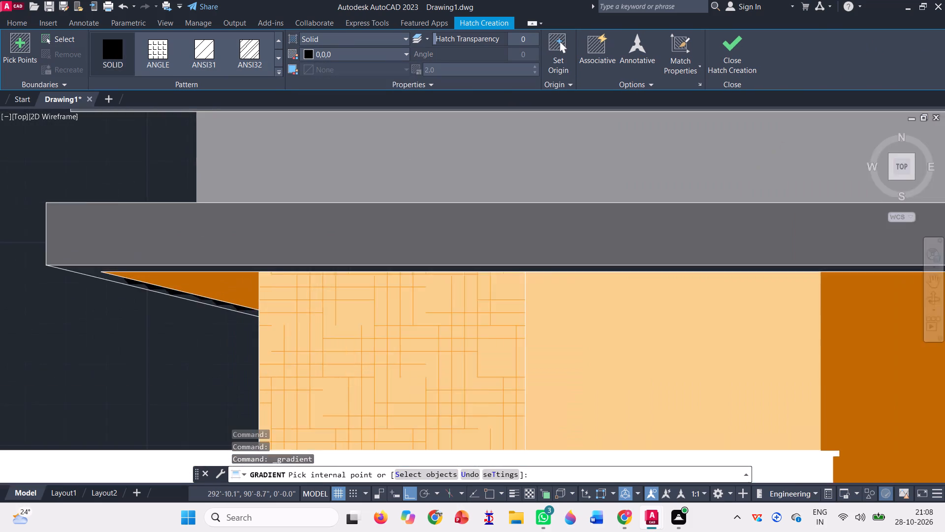
click(35, 253)
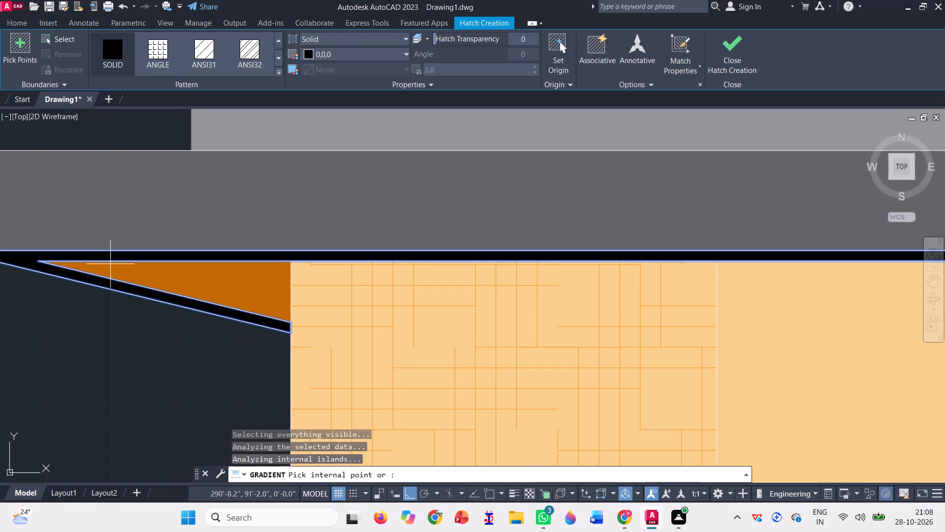
scroll(125, 258, down, 7)
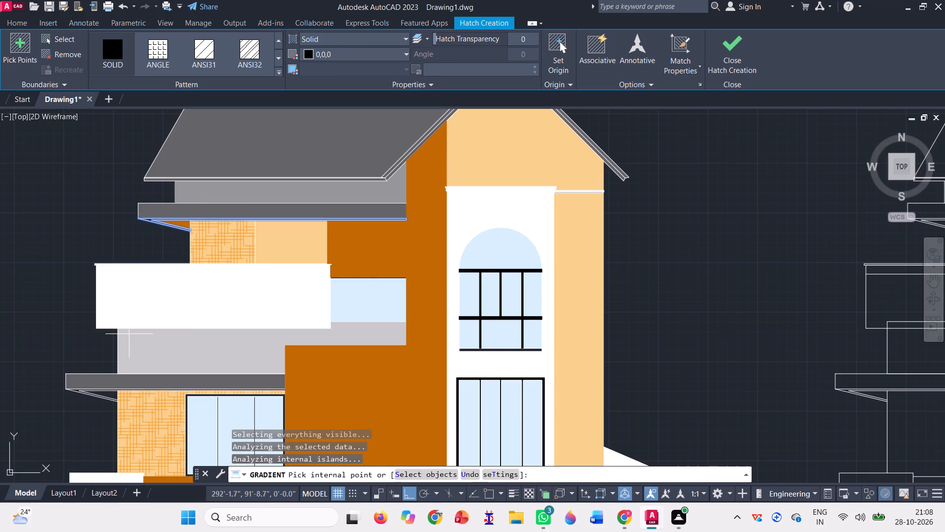
Add the thin strip and sloping bracket under the lower canopy to the black hatch and finish hatching.
scroll(67, 405, up, 4)
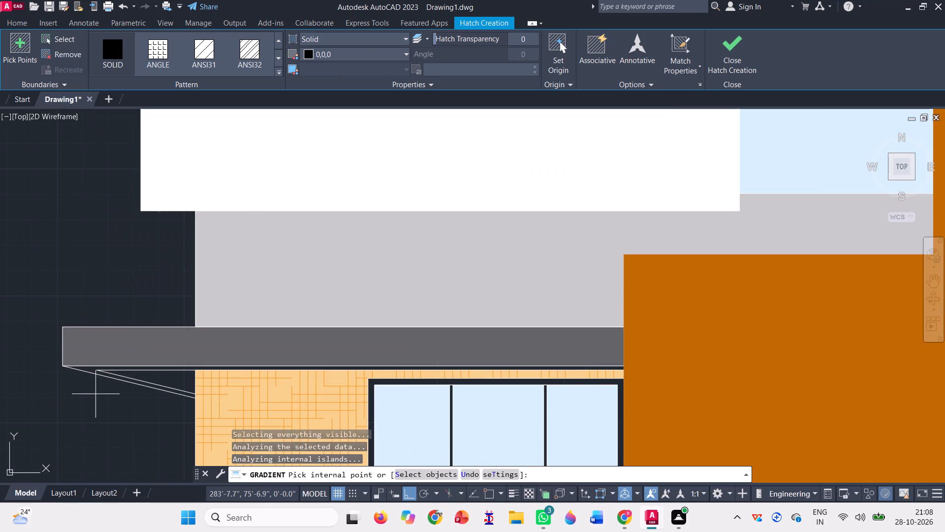
scroll(108, 374, up, 1)
click(77, 364)
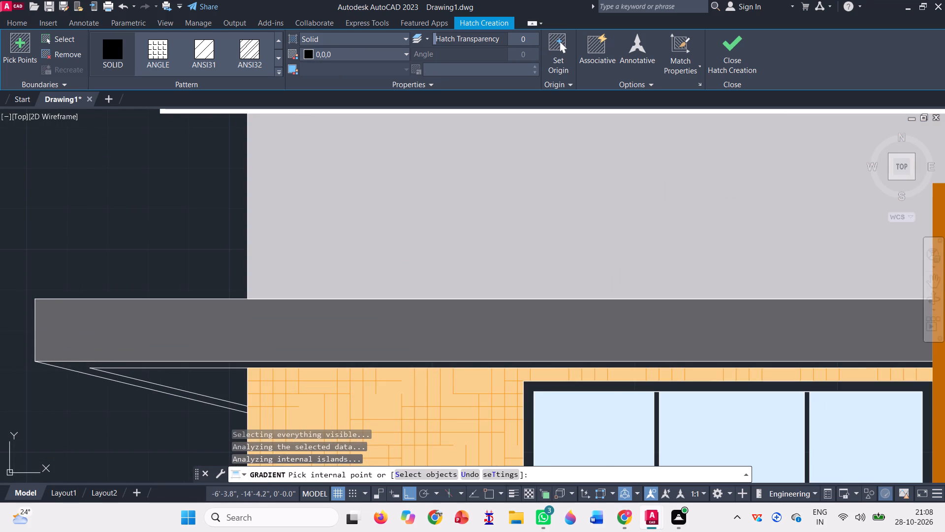
scroll(78, 365, down, 5)
scroll(138, 322, down, 1)
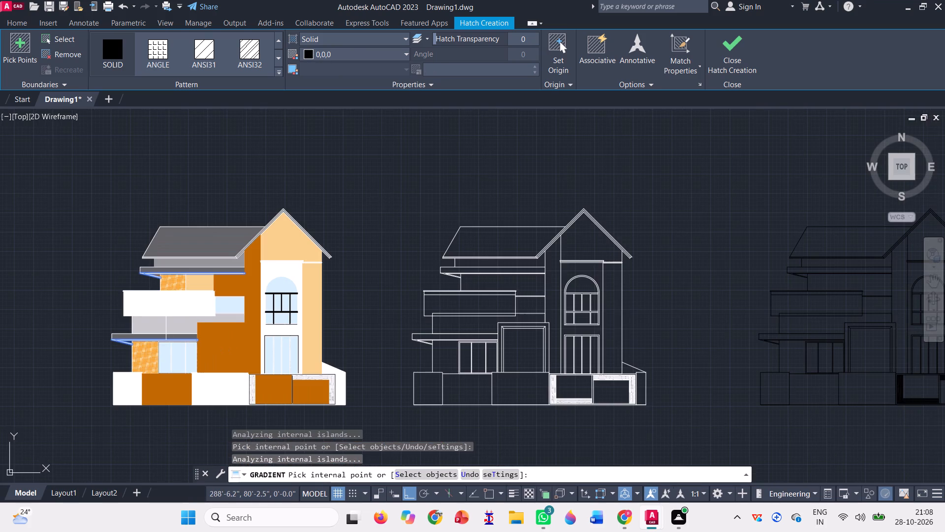
click(737, 56)
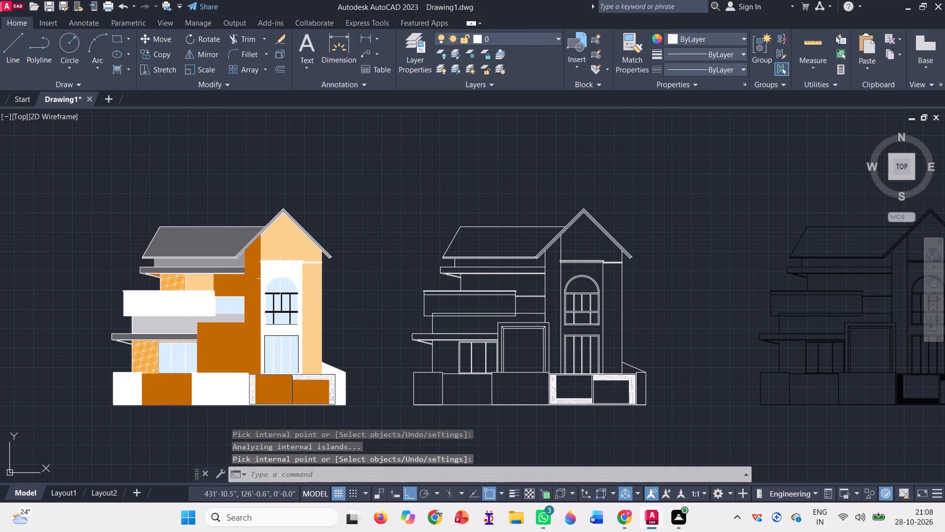
Start a SOLID hatch in black 0,0,0 and fill the first narrow vertical slat beside the gate's left panel.
scroll(292, 362, up, 4)
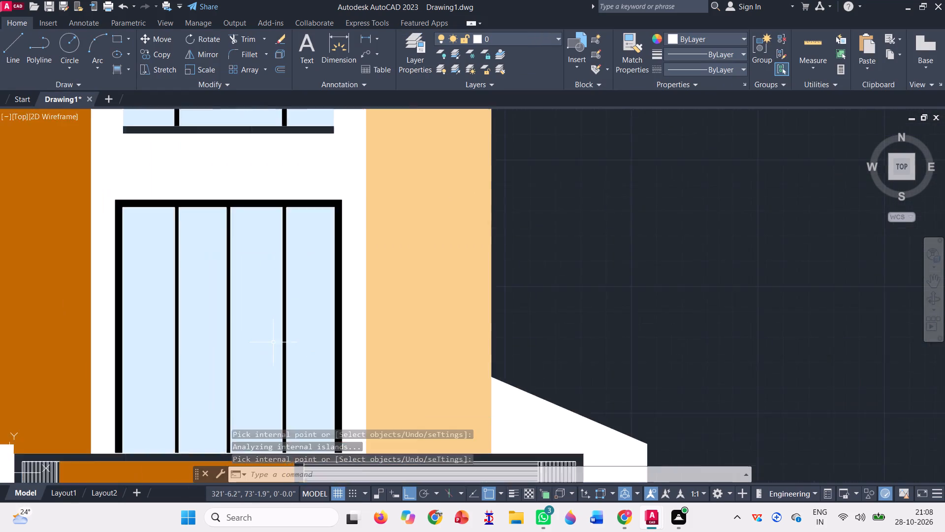
scroll(273, 342, up, 1)
scroll(312, 319, down, 5)
scroll(290, 363, up, 3)
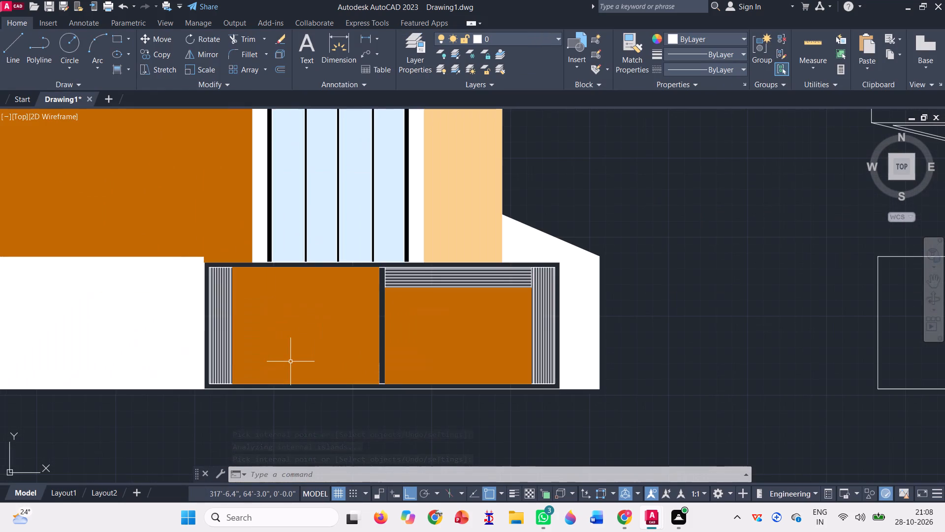
scroll(216, 303, up, 3)
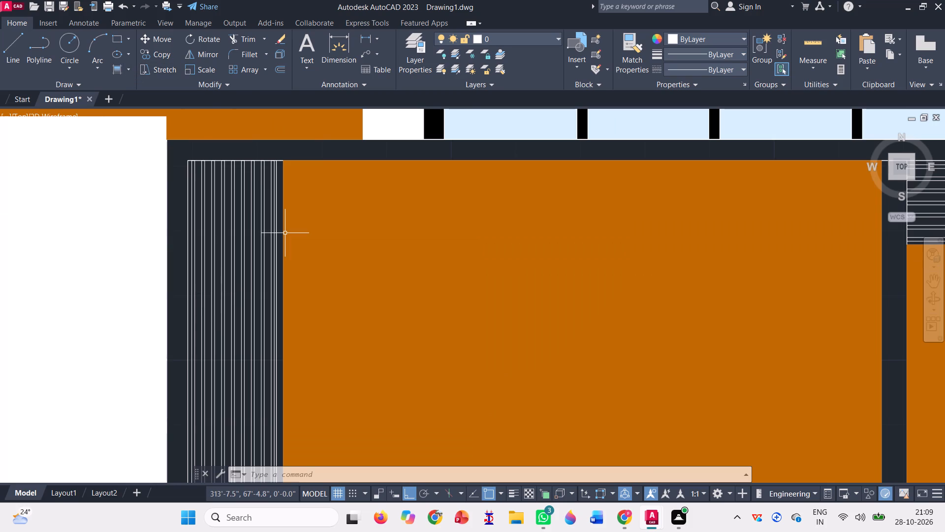
scroll(285, 233, down, 1)
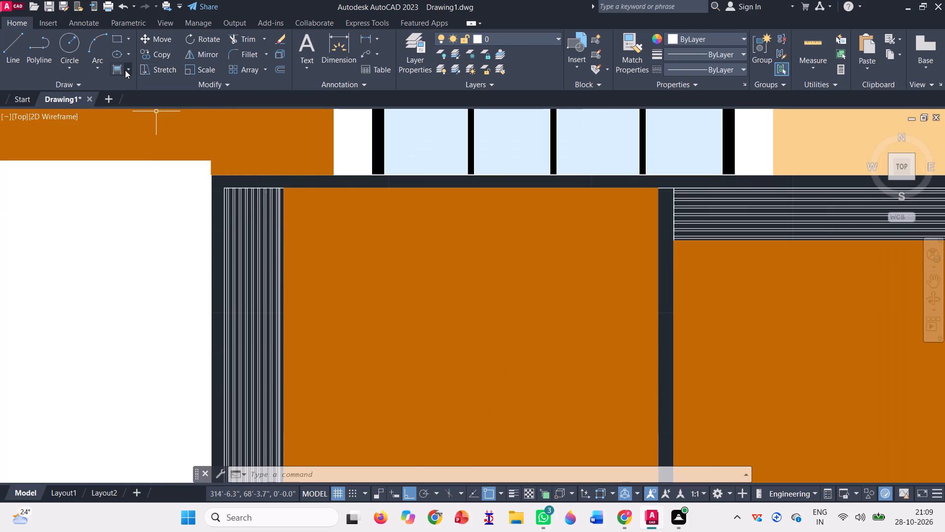
click(126, 69)
click(140, 112)
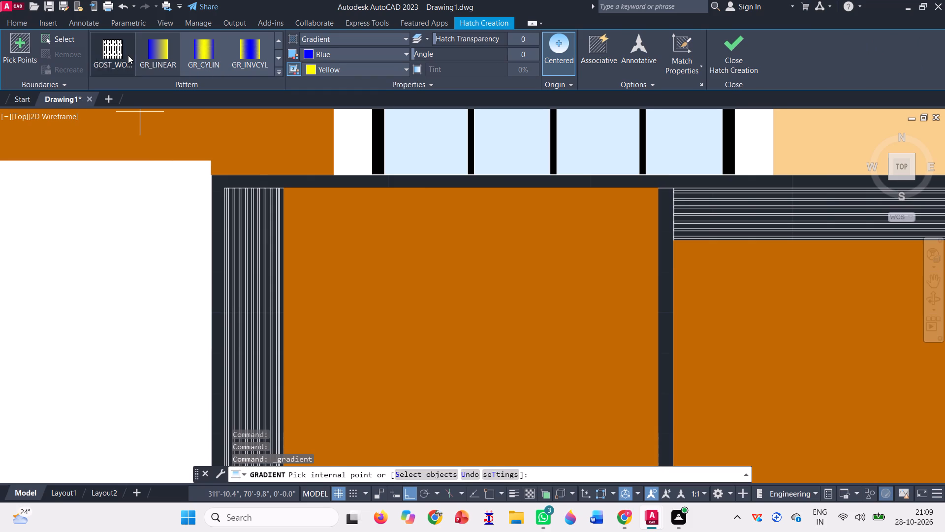
scroll(128, 54, up, 12)
click(113, 55)
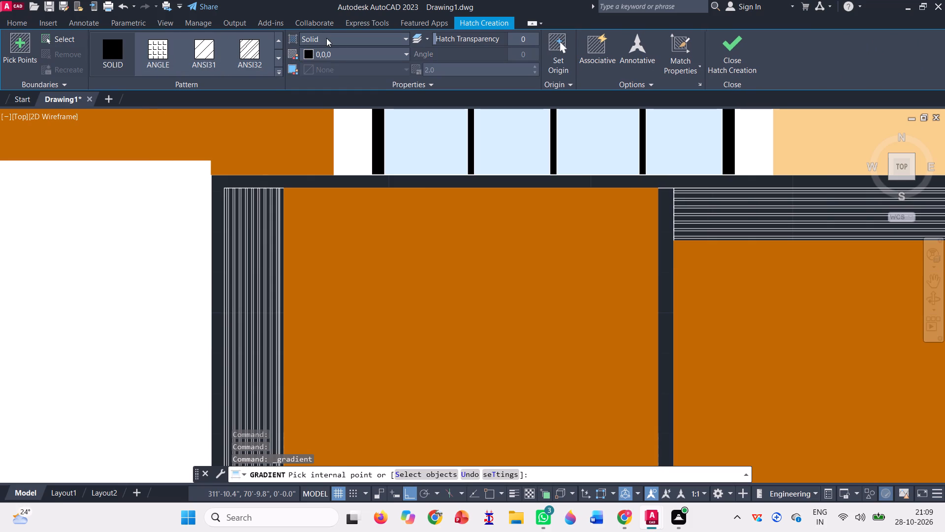
scroll(245, 208, up, 3)
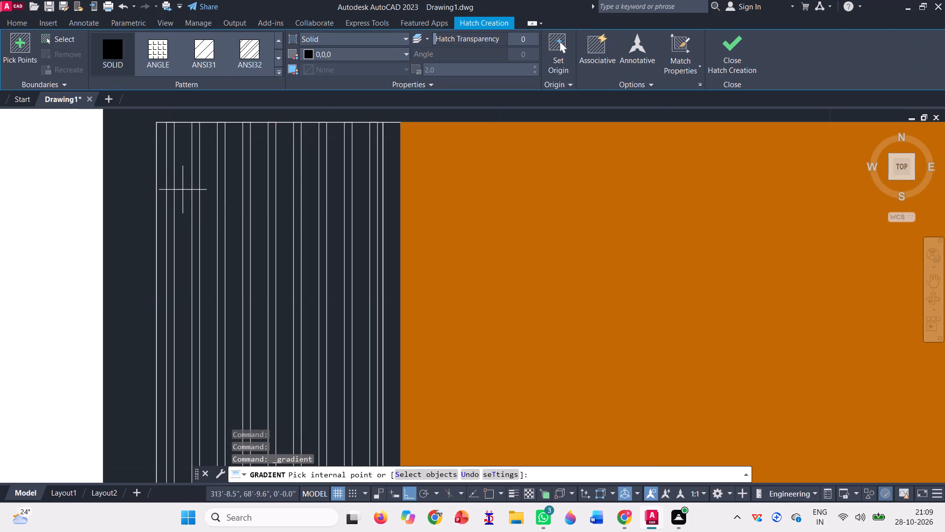
scroll(174, 156, up, 1)
click(171, 164)
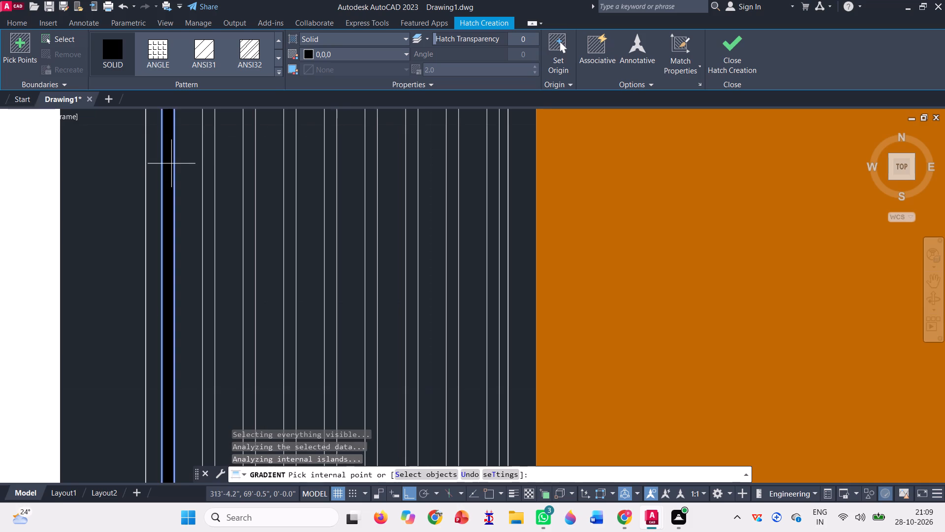
Add the remaining eight narrow vertical slats in the gate's left band to the black hatch.
click(207, 195)
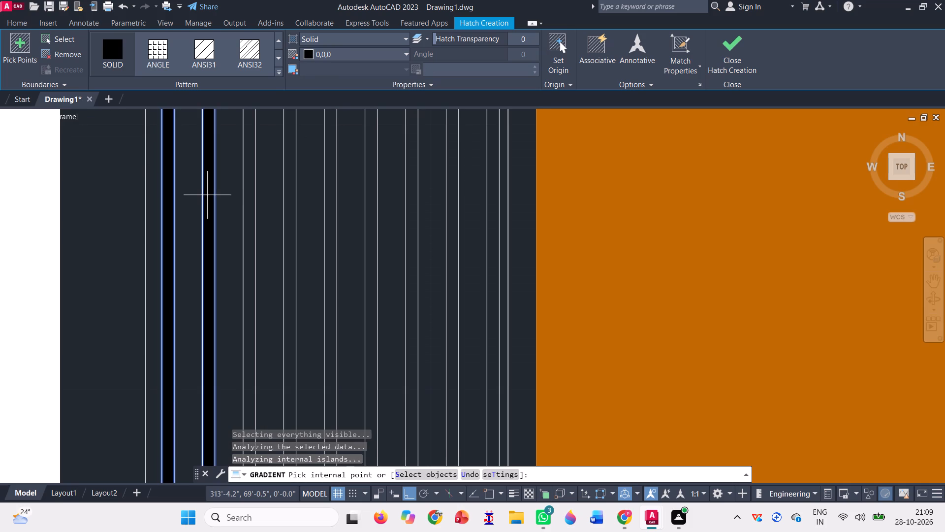
click(250, 222)
click(287, 231)
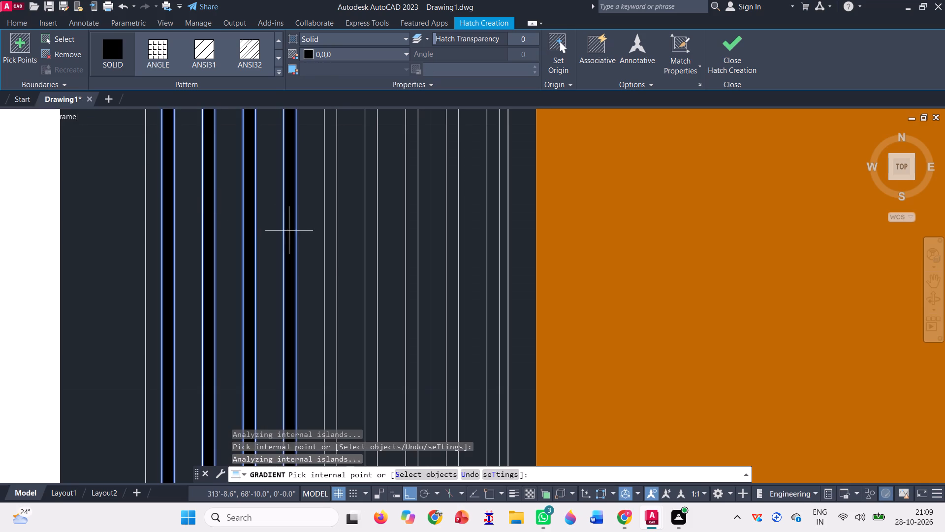
click(332, 240)
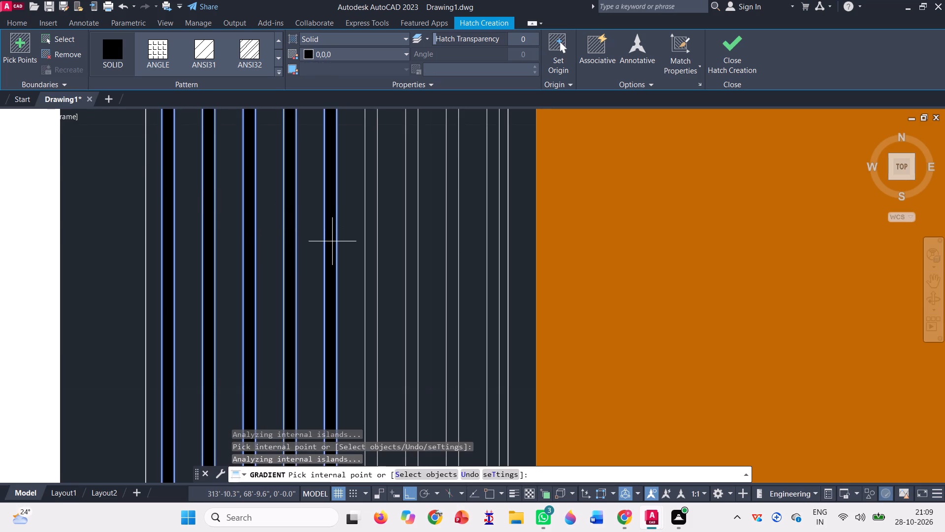
click(370, 235)
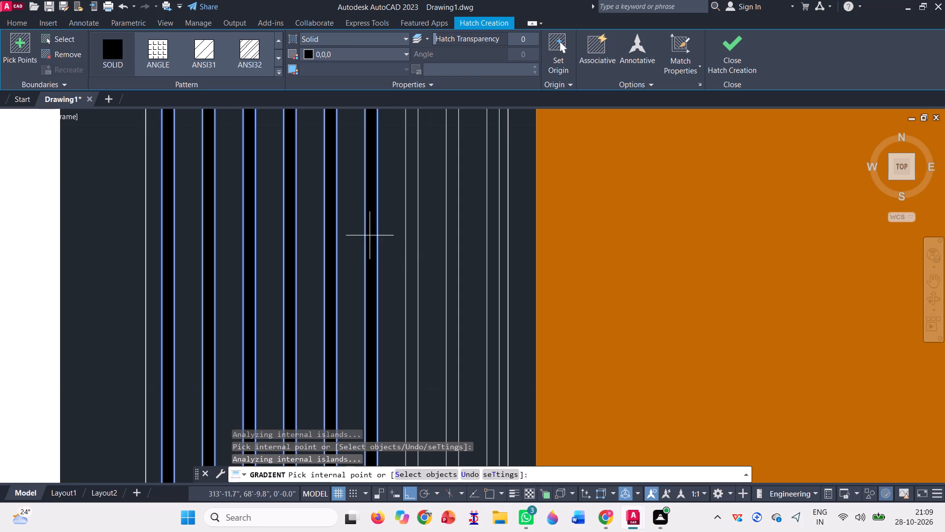
click(410, 262)
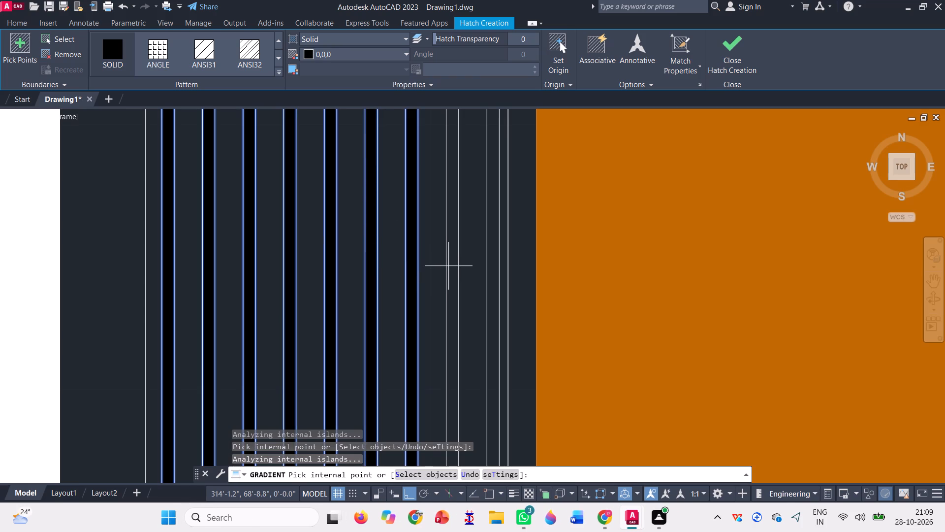
click(452, 267)
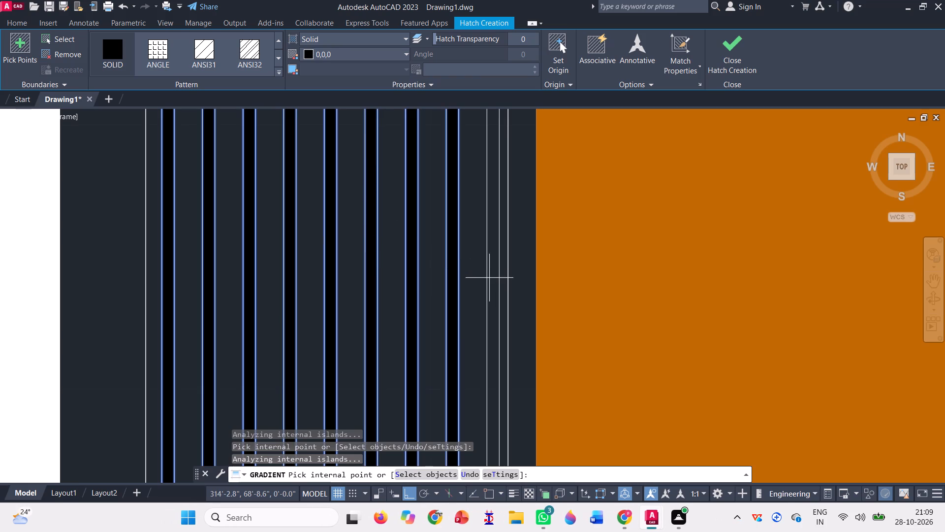
click(488, 275)
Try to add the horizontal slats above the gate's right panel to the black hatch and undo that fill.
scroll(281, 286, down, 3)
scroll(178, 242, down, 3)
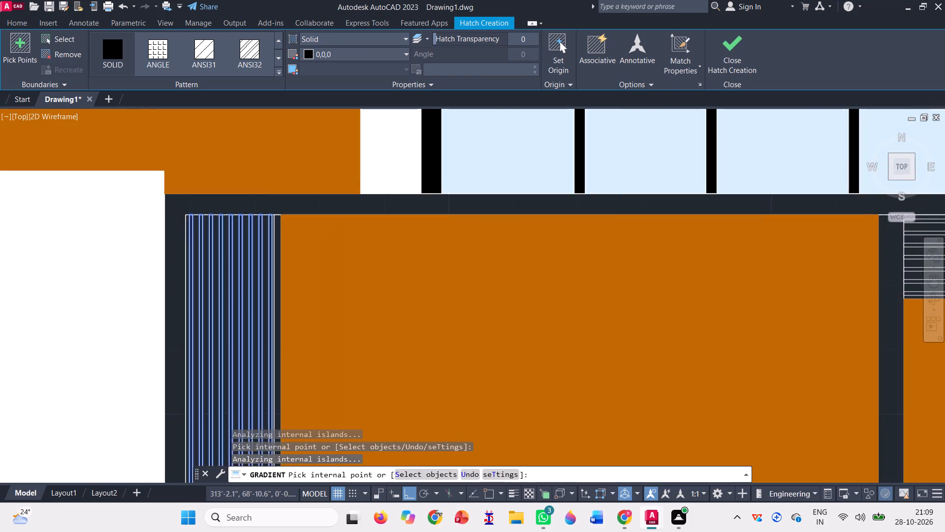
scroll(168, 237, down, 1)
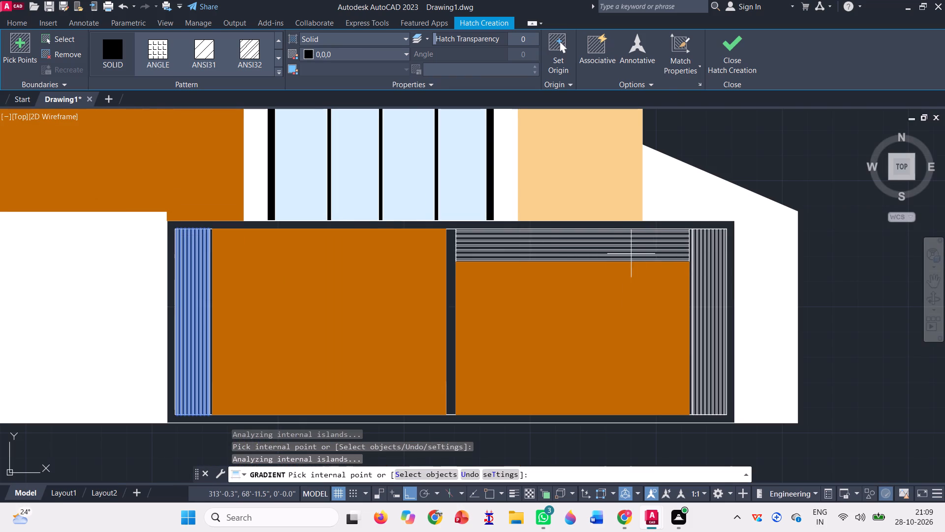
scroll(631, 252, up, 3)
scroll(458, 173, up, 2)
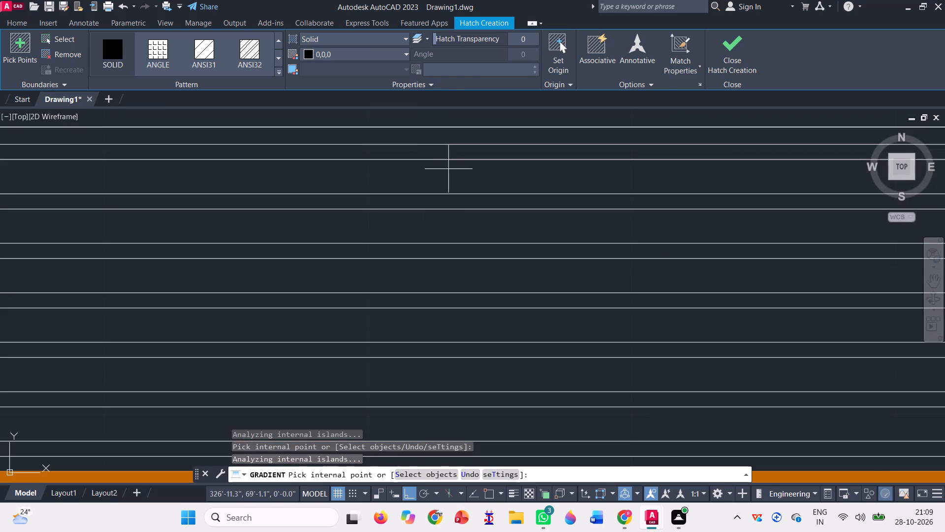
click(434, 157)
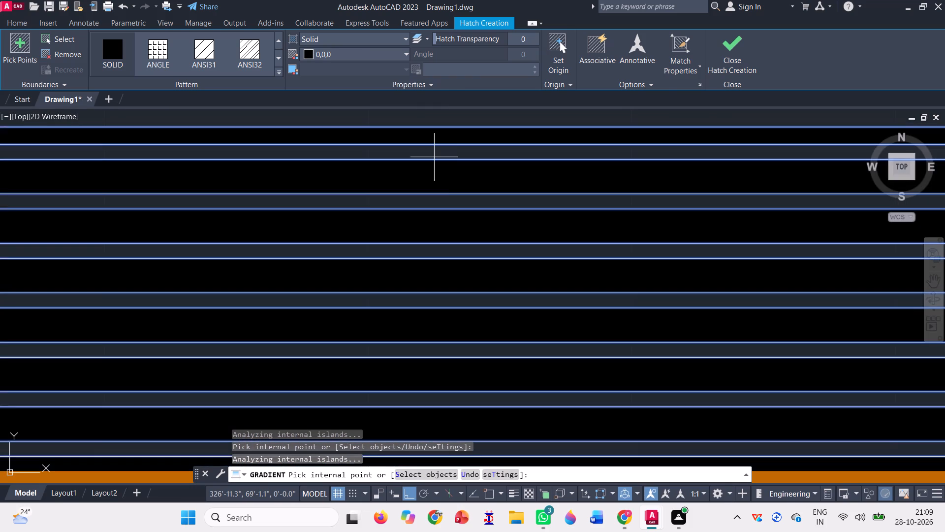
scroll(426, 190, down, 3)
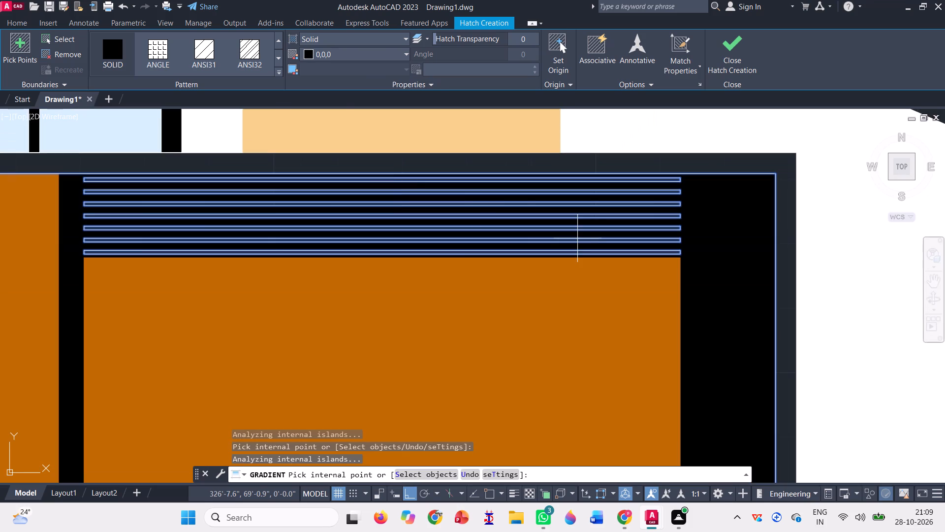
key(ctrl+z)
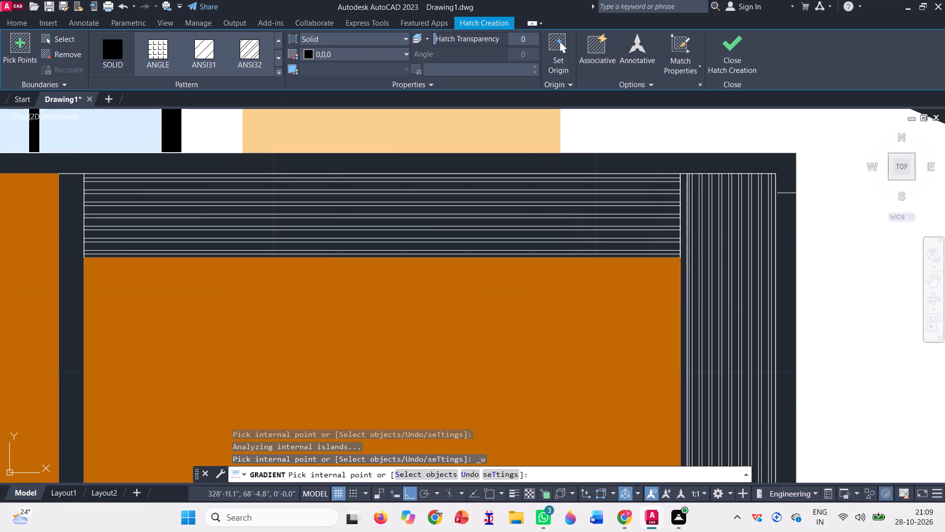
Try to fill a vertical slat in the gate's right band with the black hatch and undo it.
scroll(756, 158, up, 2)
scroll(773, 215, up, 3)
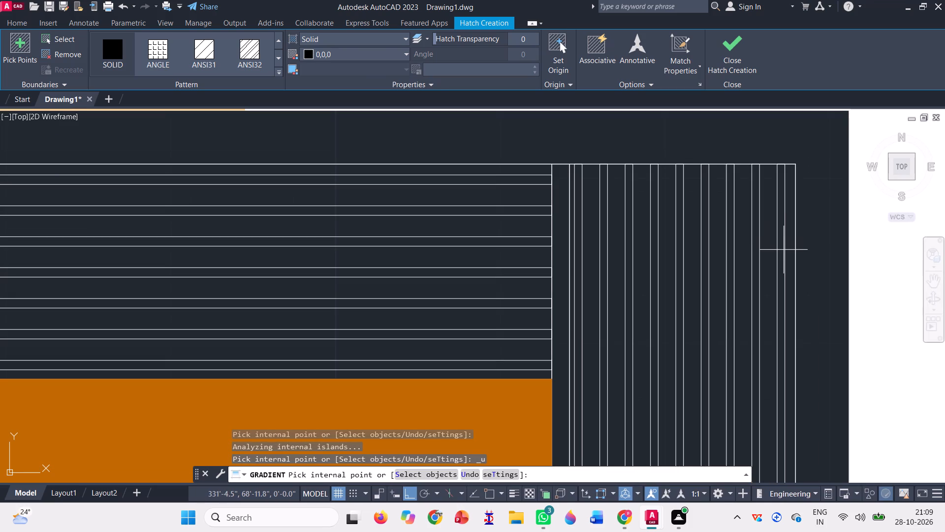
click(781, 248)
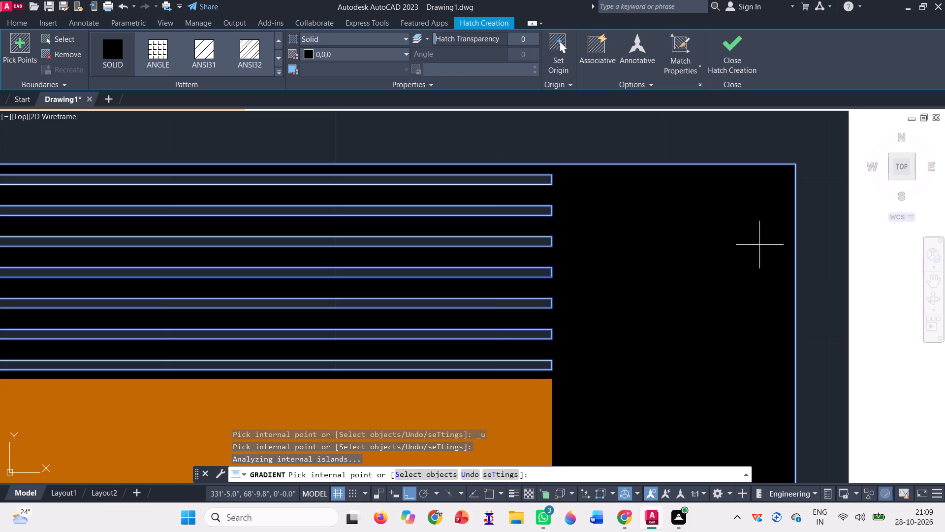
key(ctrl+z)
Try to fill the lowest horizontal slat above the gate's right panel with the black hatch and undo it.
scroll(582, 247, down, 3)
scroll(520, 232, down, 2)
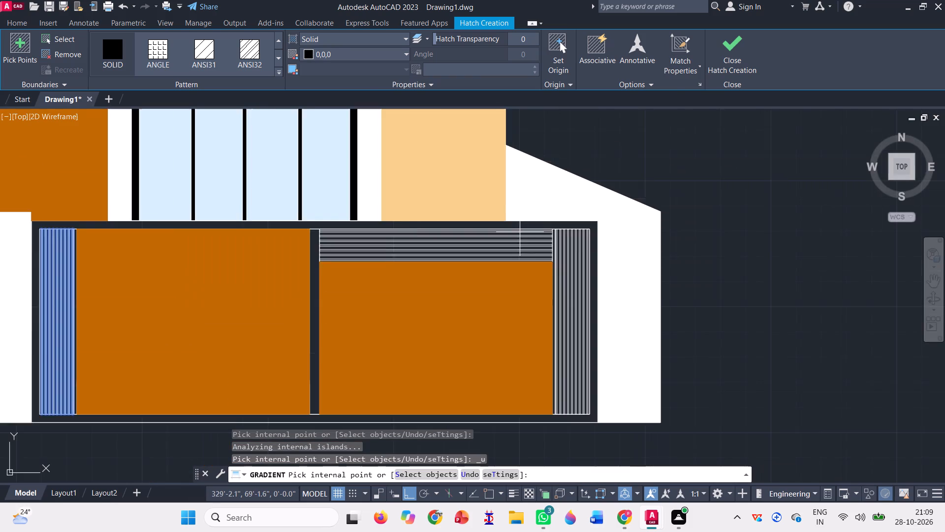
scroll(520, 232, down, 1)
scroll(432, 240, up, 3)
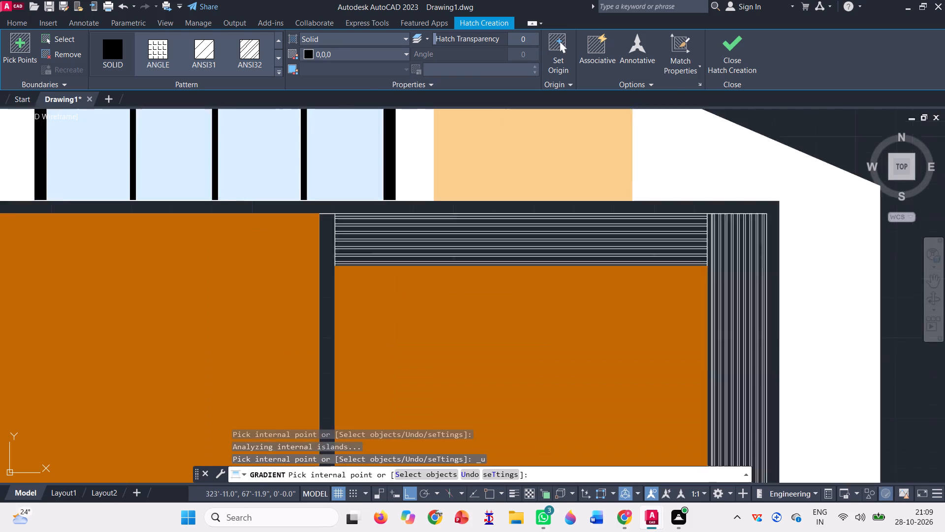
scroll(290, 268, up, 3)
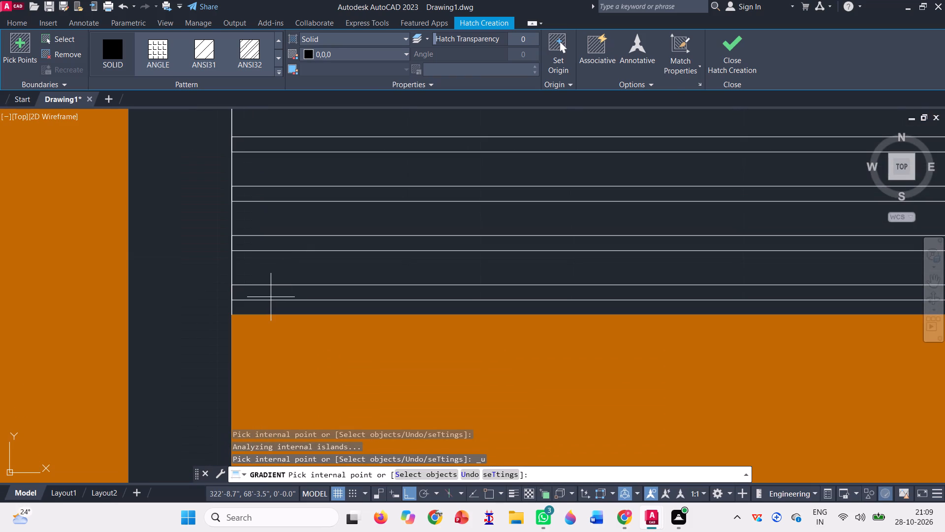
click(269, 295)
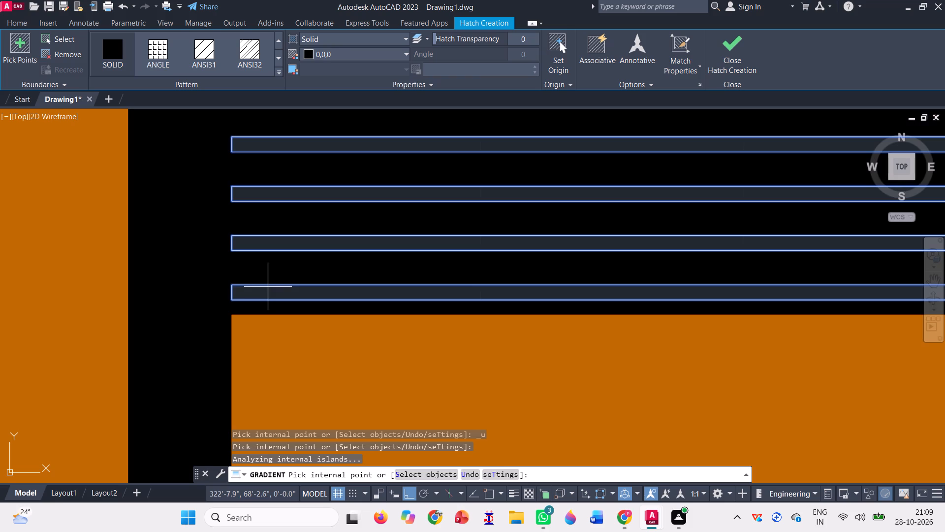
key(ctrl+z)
Finish the black hatch with only the left band's vertical slats filled.
scroll(268, 287, down, 6)
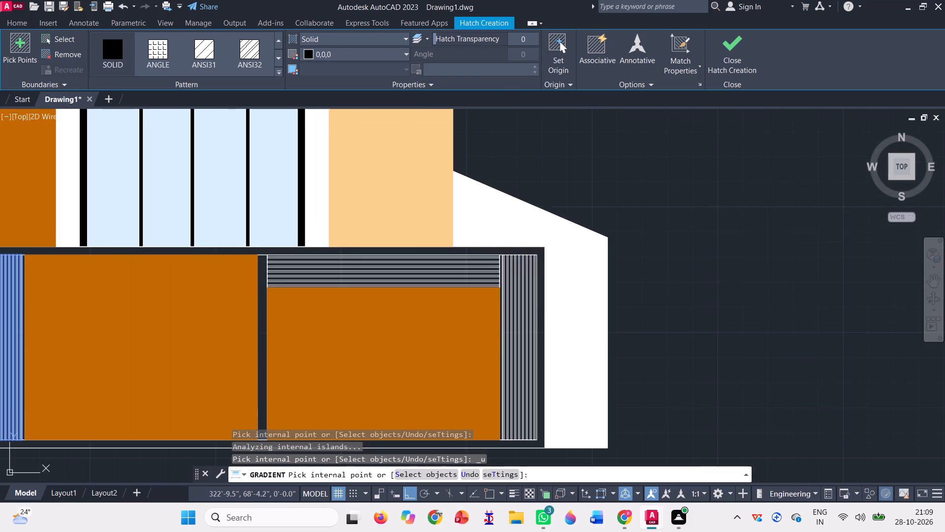
scroll(445, 224, down, 1)
click(728, 60)
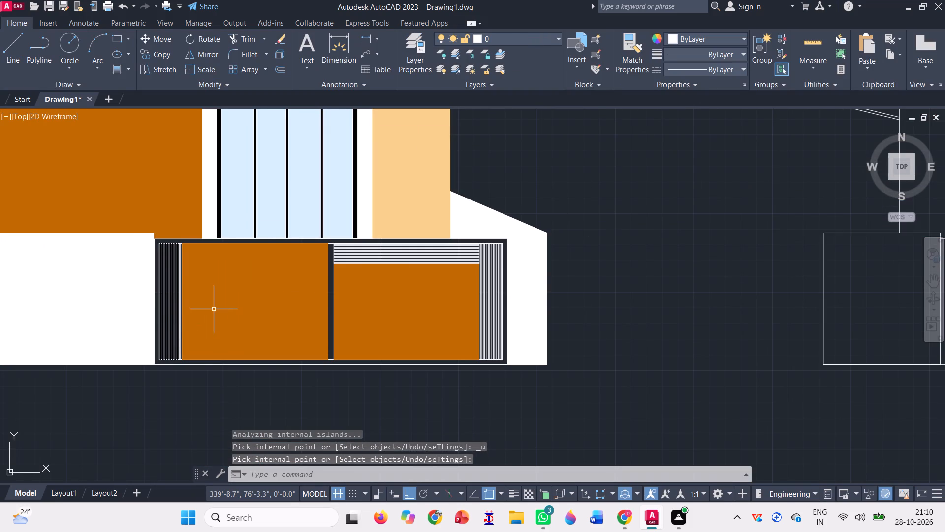
Trim away the orange fill of the gate's left panel and end the Trim command.
click(255, 42)
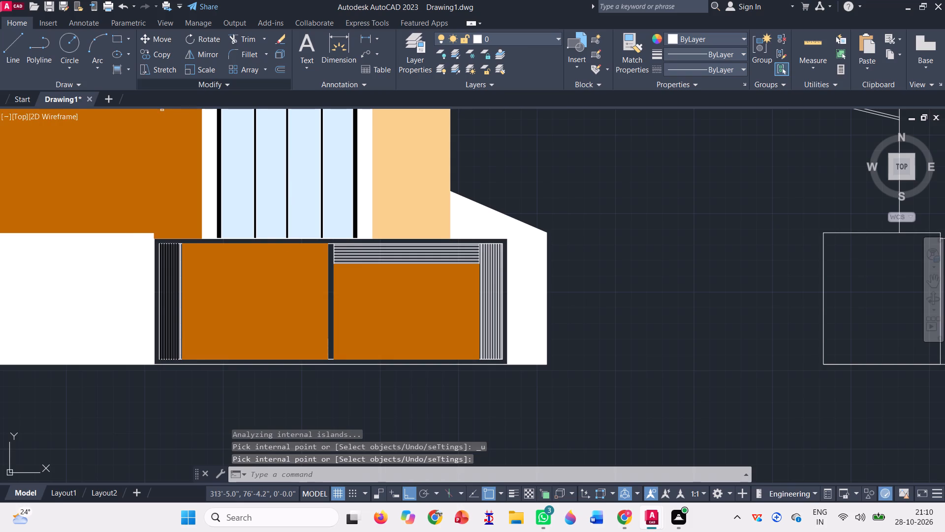
click(241, 270)
scroll(230, 289, up, 2)
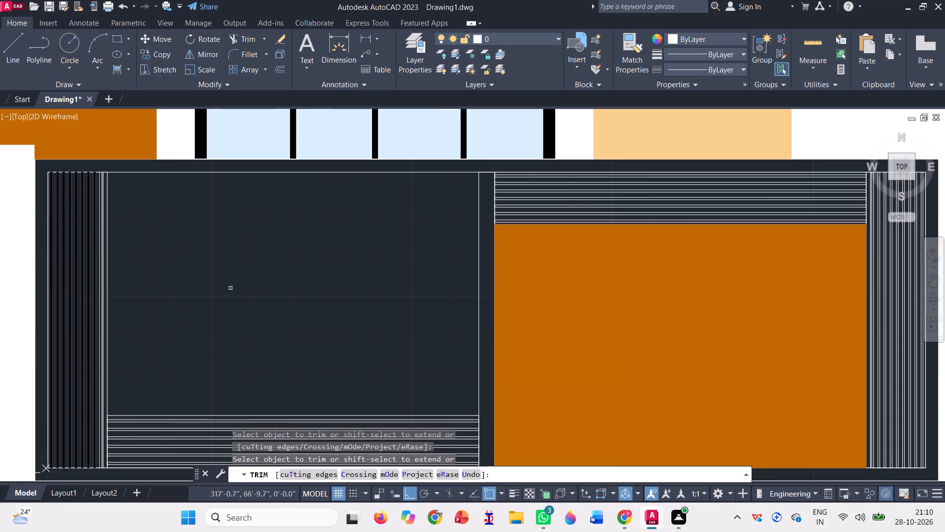
key(Escape)
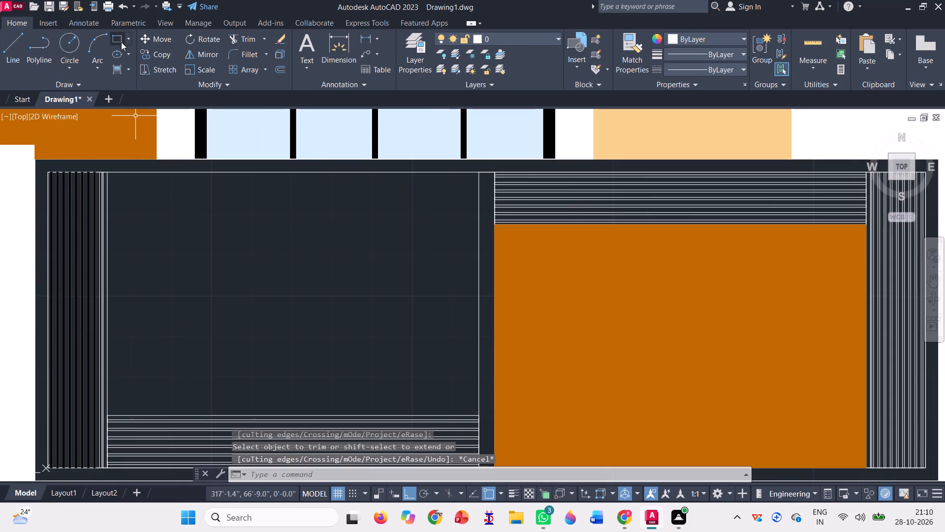
Draw a rectangle over the gate's left panel, from its upper left corner to the right end of the horizontal slats' top line.
click(118, 37)
scroll(104, 181, up, 3)
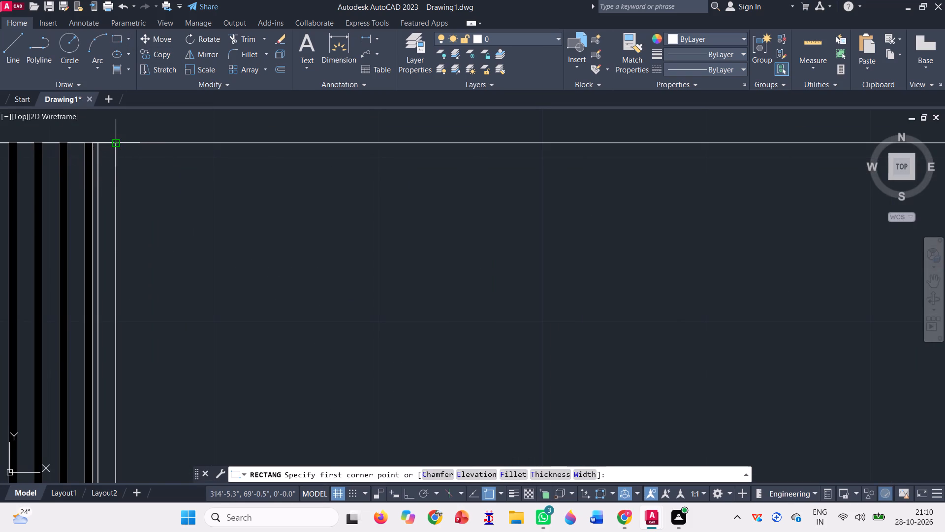
click(114, 143)
scroll(116, 150, down, 2)
scroll(262, 216, down, 2)
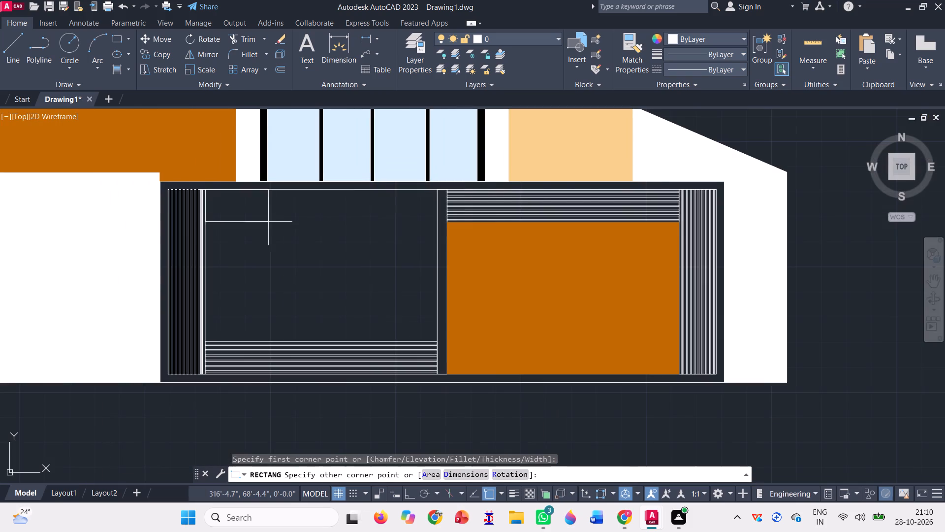
scroll(465, 345, up, 3)
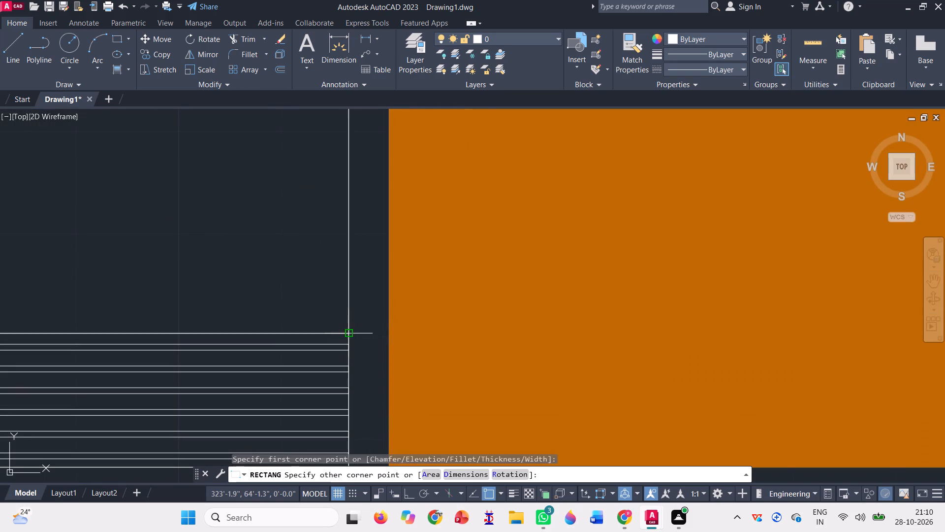
click(347, 331)
scroll(379, 330, down, 4)
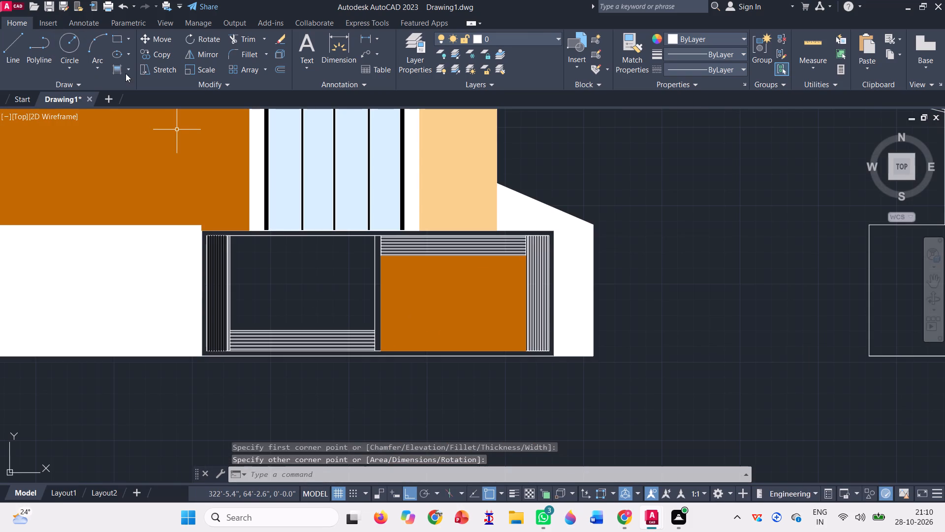
Fill the new rectangle over the gate's left panel with a solid hatch in the orange DIC 203 colour.
click(116, 71)
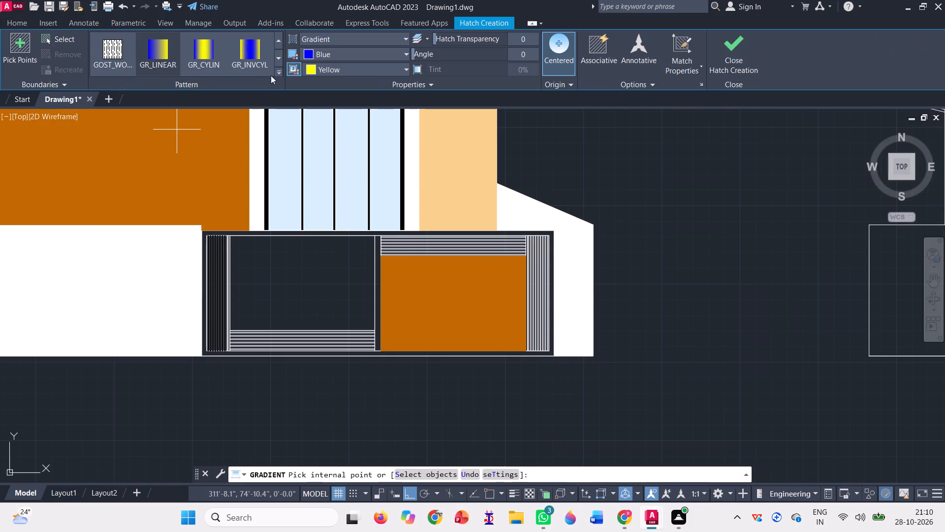
scroll(240, 57, up, 16)
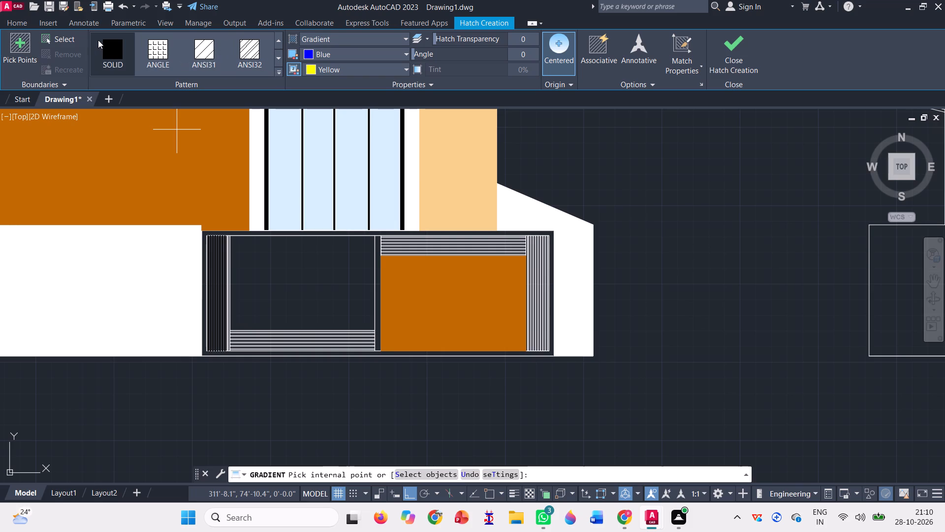
click(106, 48)
click(332, 55)
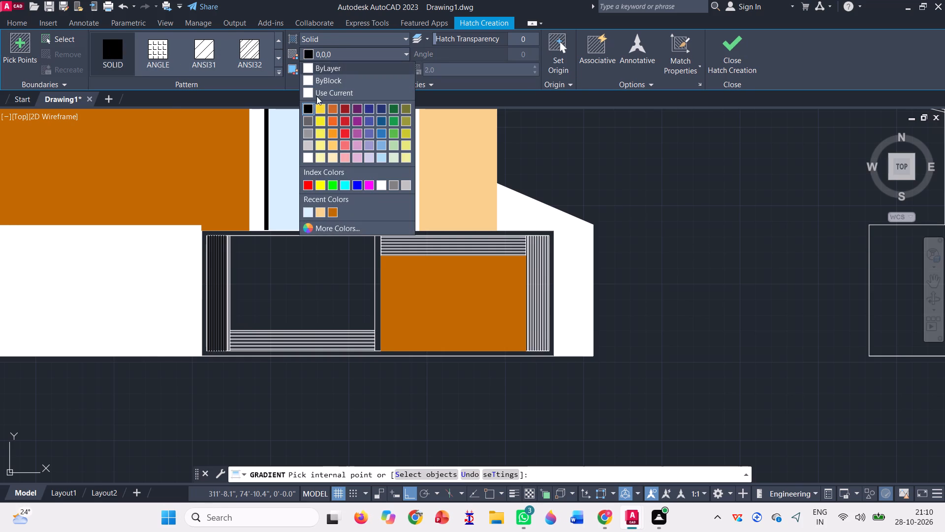
click(334, 211)
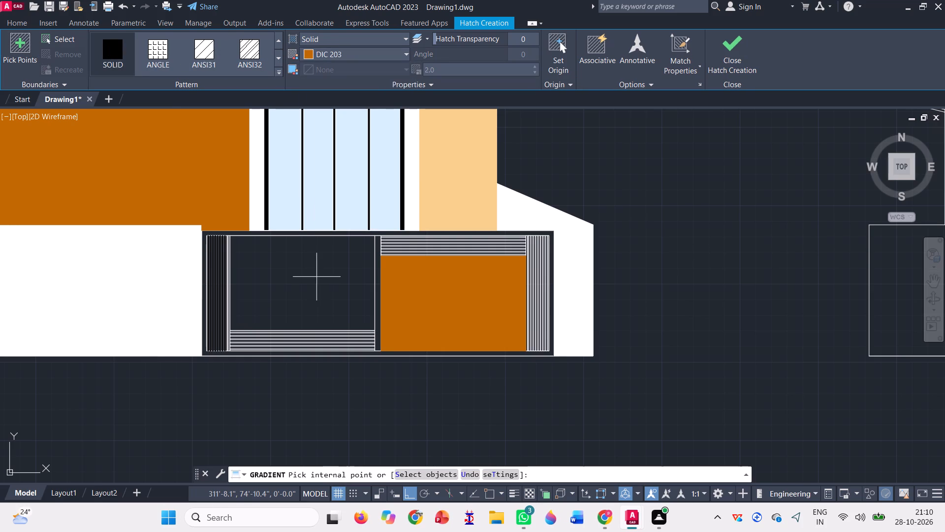
click(316, 277)
click(749, 42)
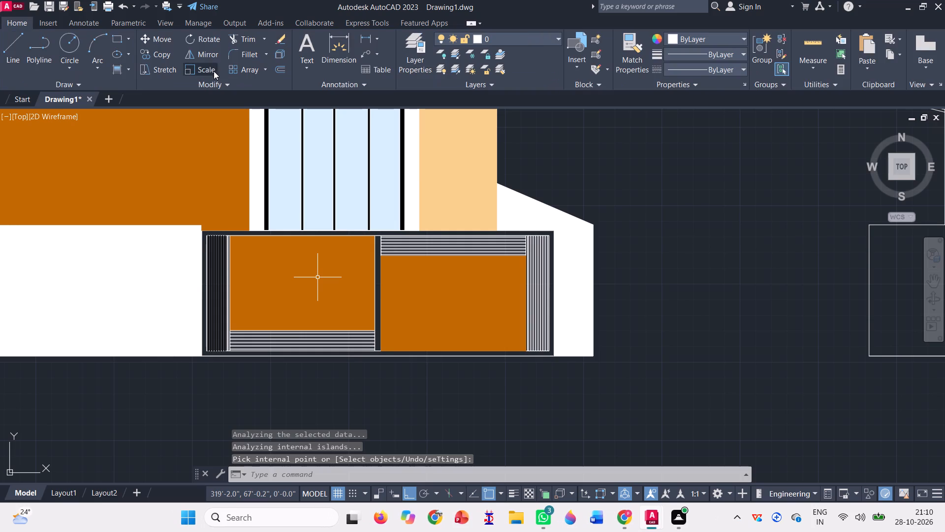
Start a solid black hatch (0,0,0) and fill the two outermost vertical slats of the gate's right band.
click(115, 67)
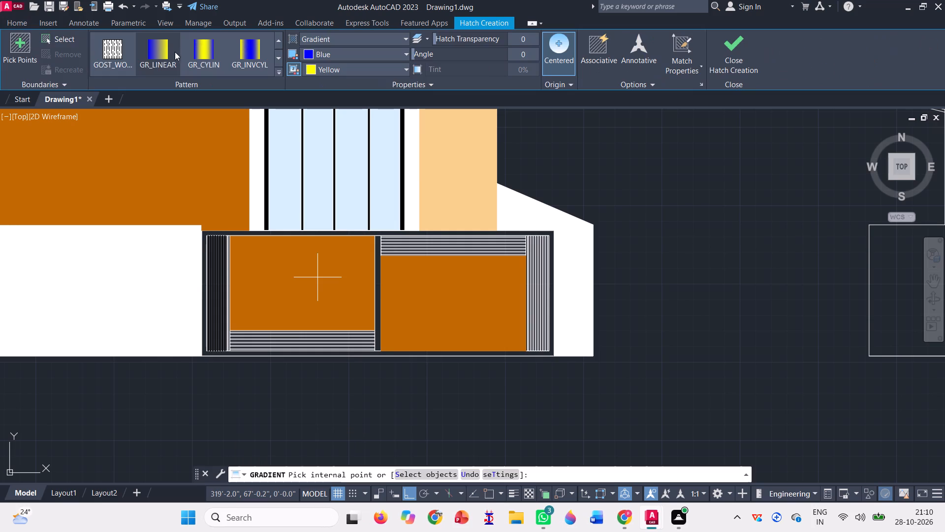
scroll(201, 52, up, 13)
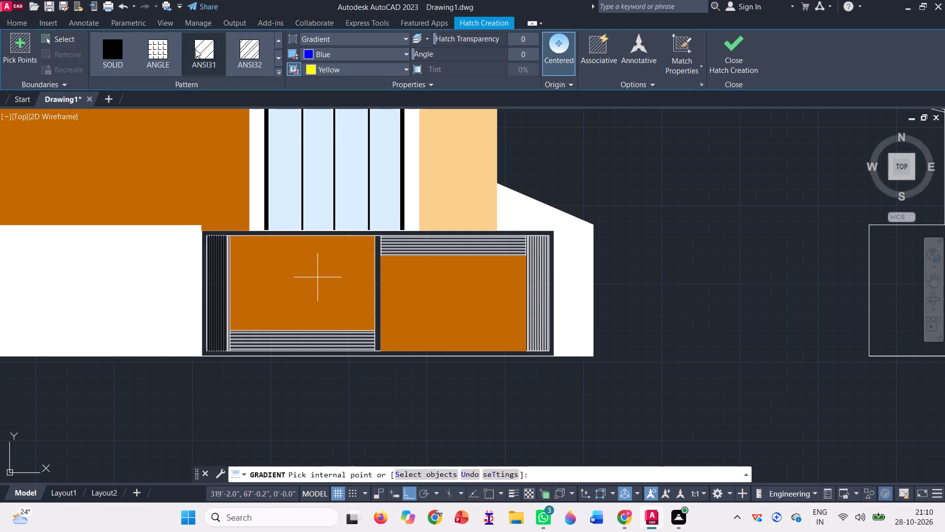
click(107, 53)
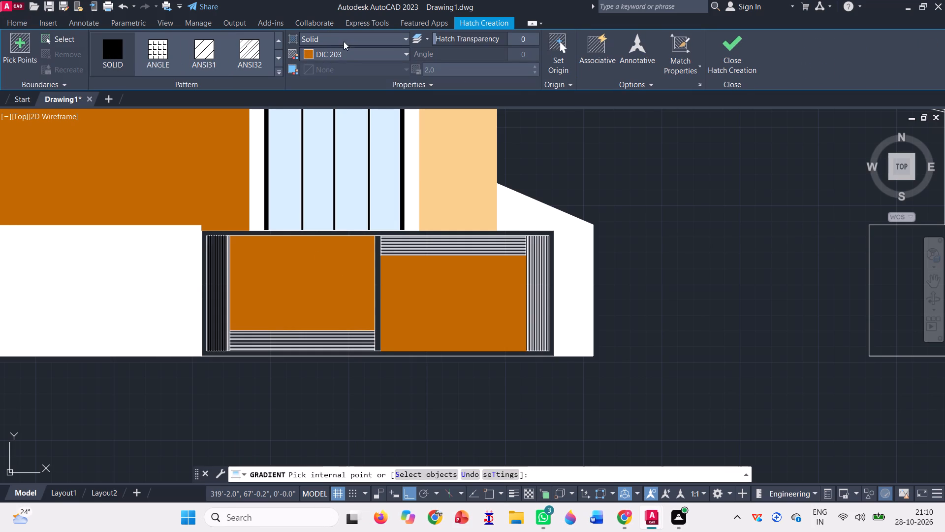
click(350, 56)
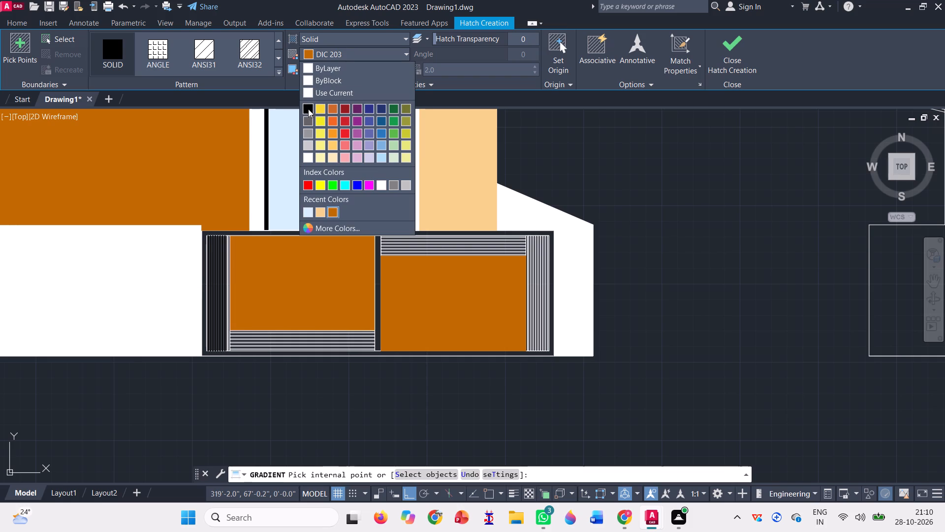
click(308, 109)
scroll(535, 241, up, 3)
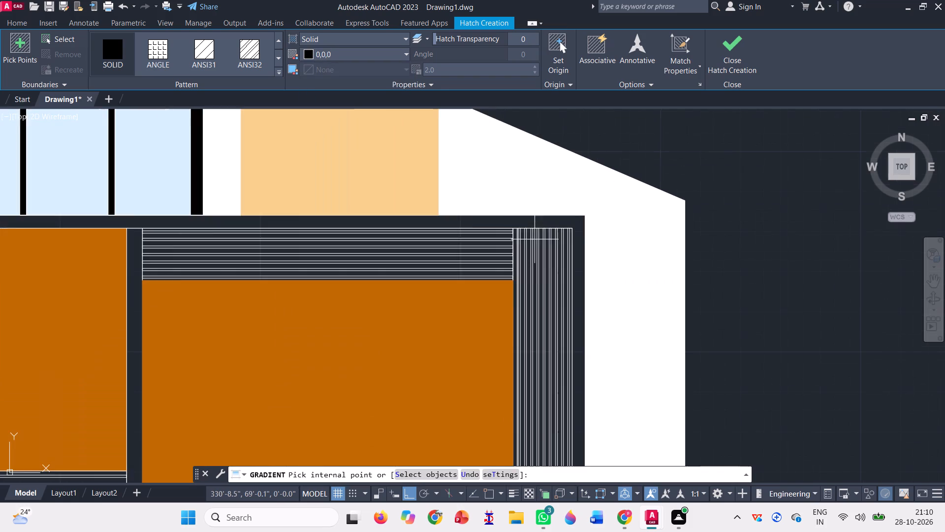
scroll(576, 255, up, 4)
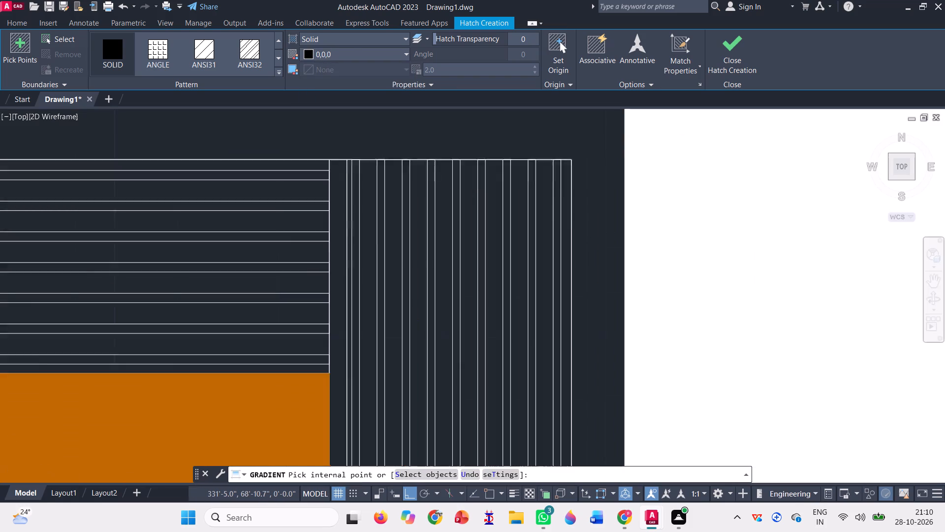
scroll(557, 229, up, 1)
click(557, 229)
scroll(557, 229, down, 3)
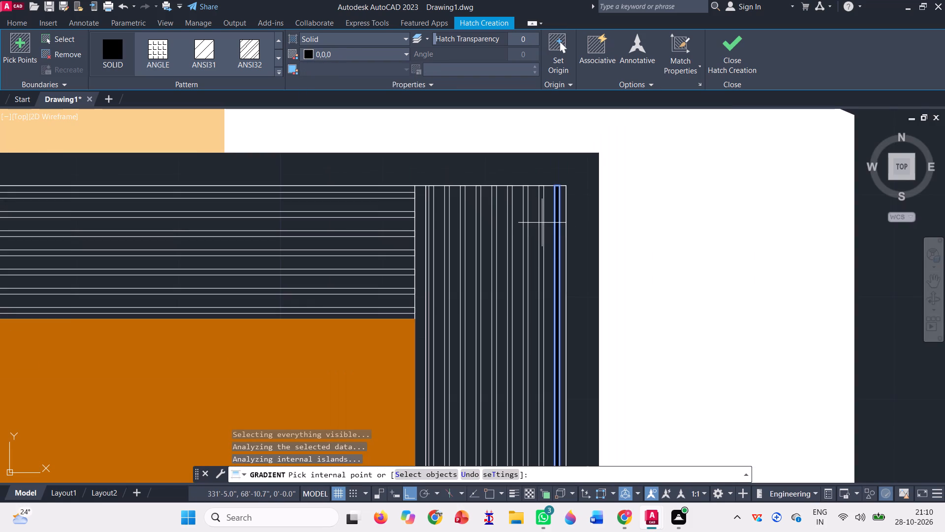
scroll(542, 222, up, 2)
click(542, 221)
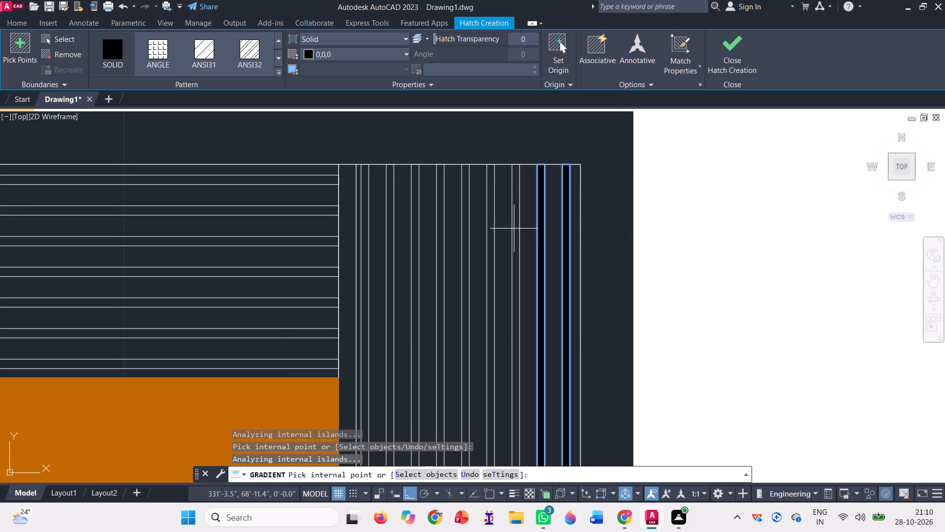
Fill the remaining seven vertical slats of the gate's right band with the black hatch.
click(517, 230)
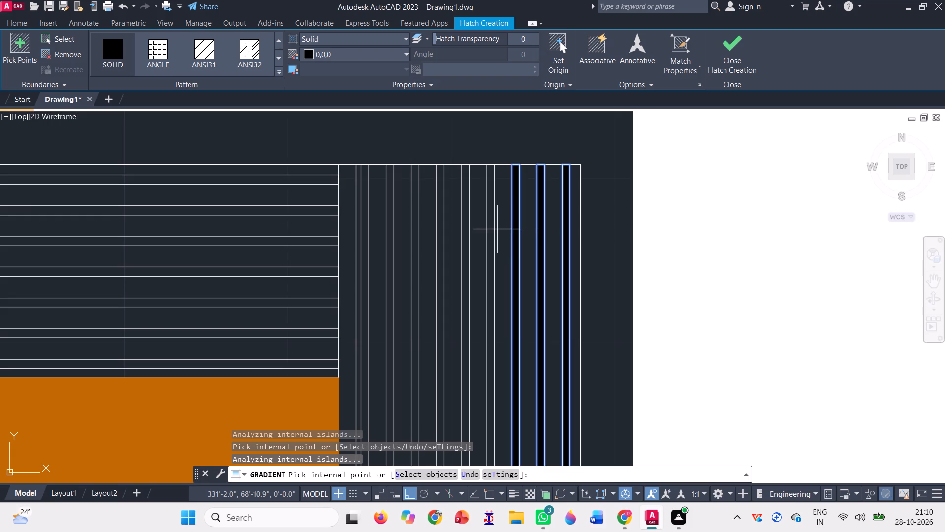
click(491, 225)
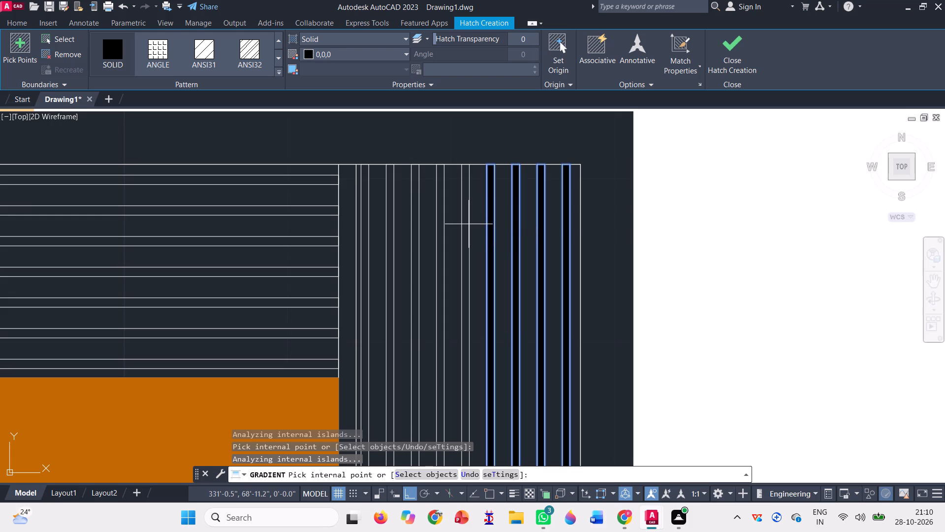
click(467, 222)
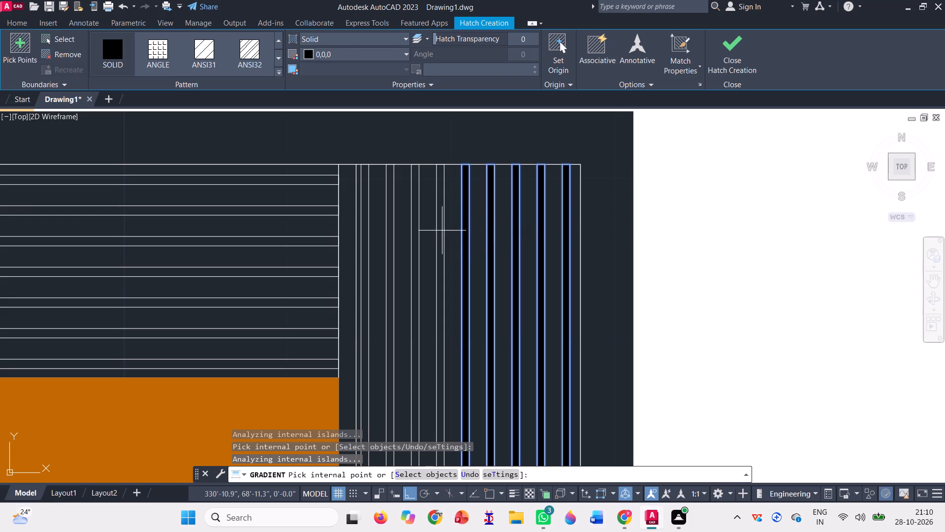
click(441, 230)
click(415, 234)
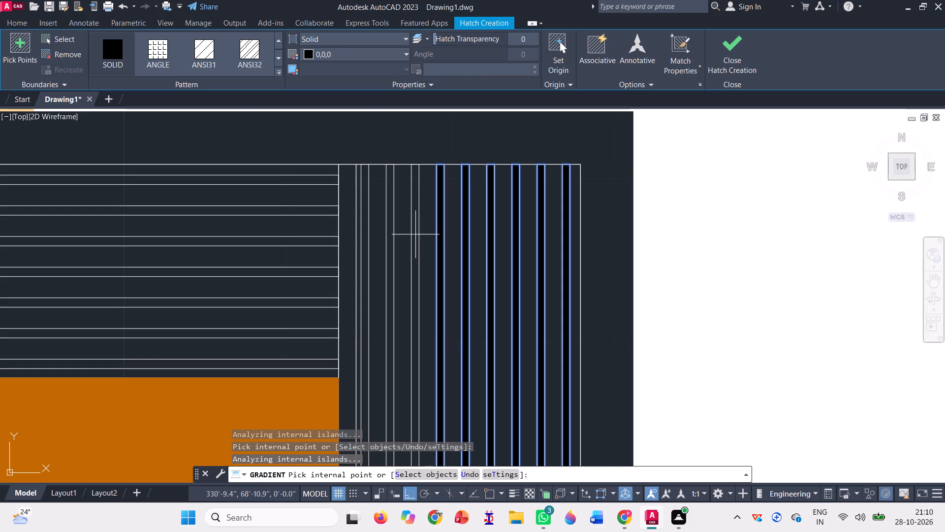
click(392, 225)
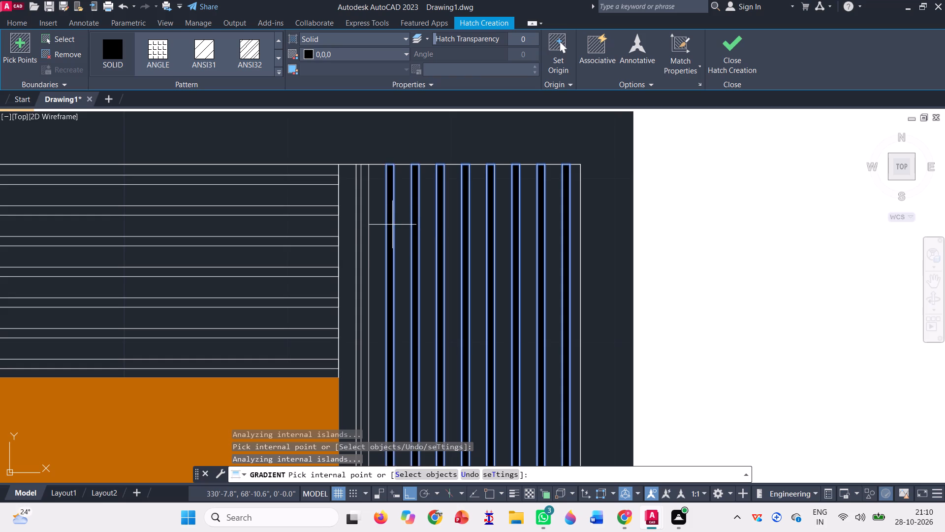
scroll(365, 236, up, 1)
click(365, 236)
scroll(367, 236, down, 2)
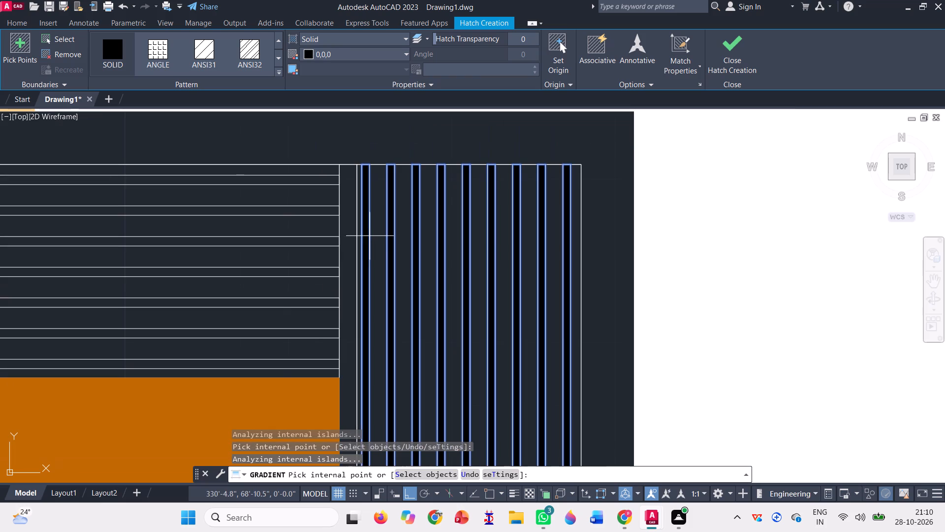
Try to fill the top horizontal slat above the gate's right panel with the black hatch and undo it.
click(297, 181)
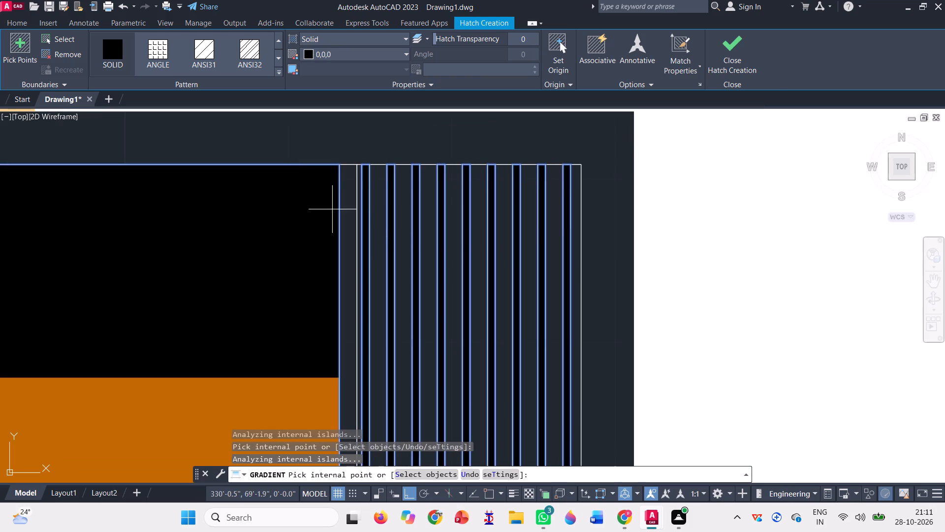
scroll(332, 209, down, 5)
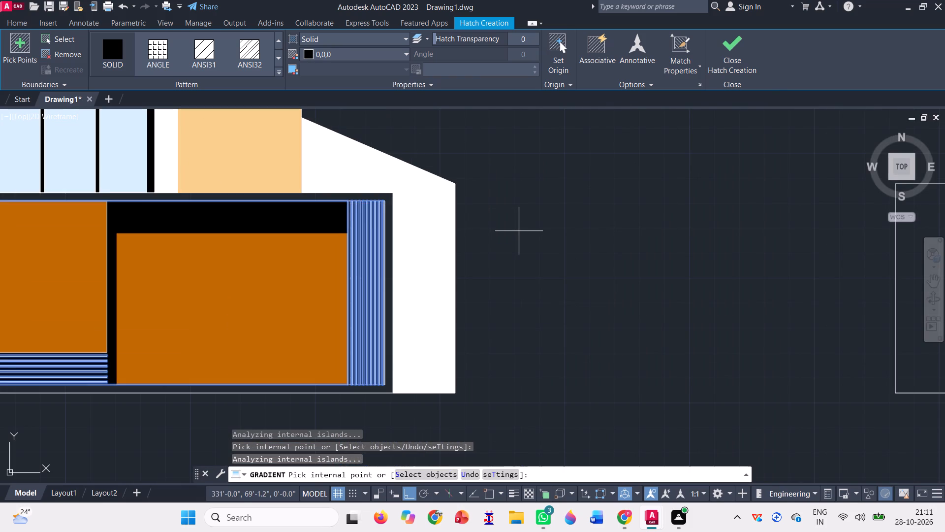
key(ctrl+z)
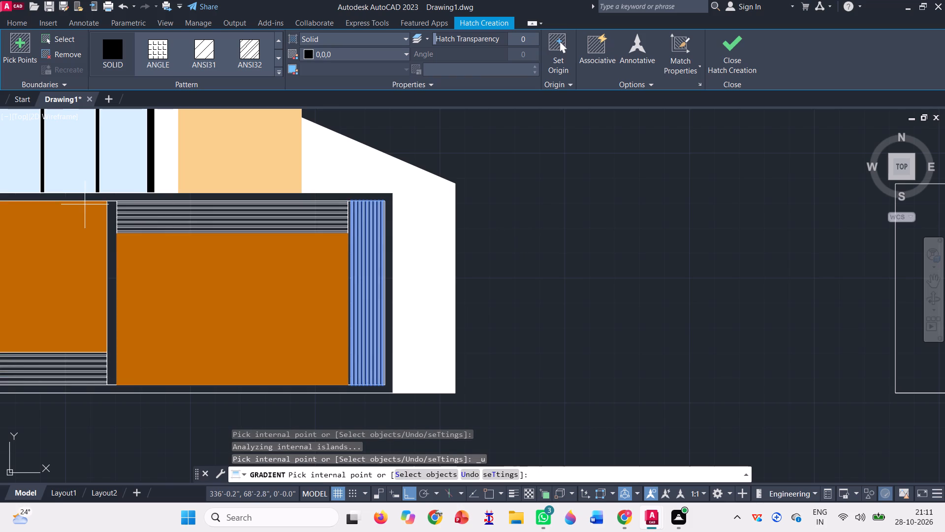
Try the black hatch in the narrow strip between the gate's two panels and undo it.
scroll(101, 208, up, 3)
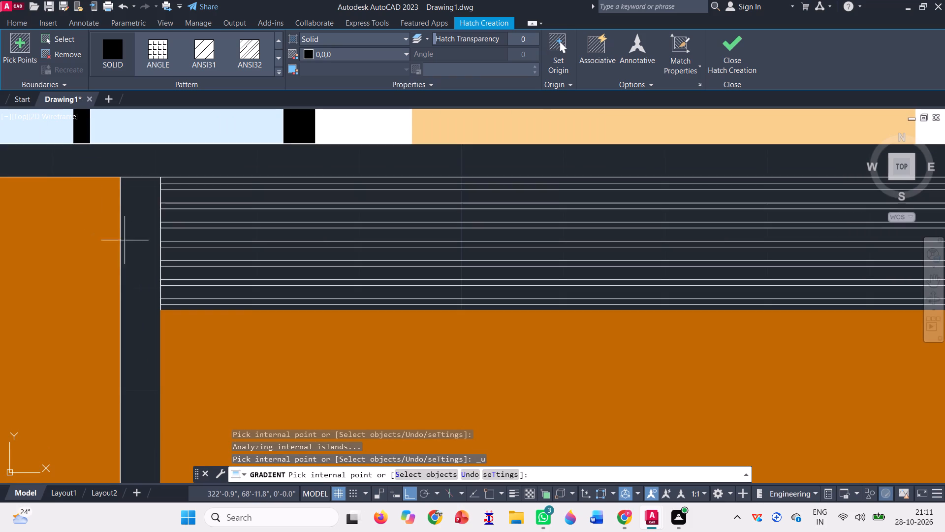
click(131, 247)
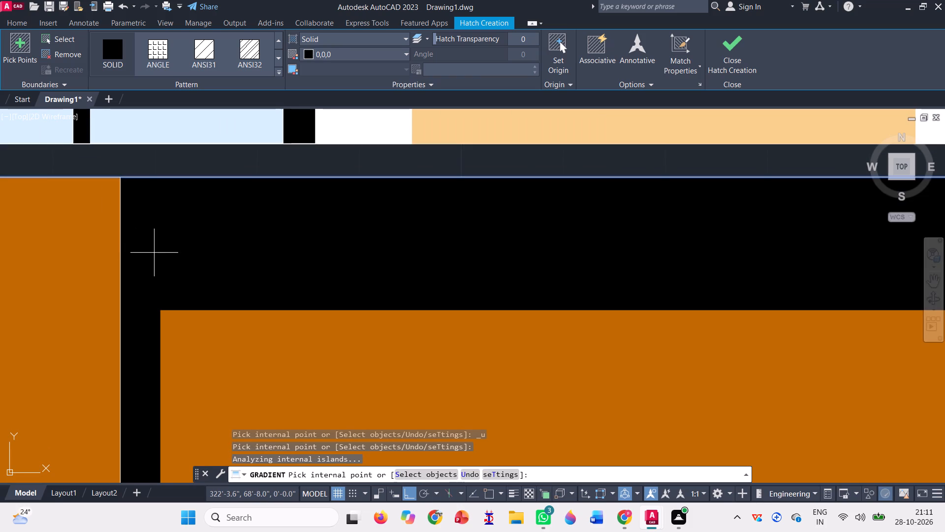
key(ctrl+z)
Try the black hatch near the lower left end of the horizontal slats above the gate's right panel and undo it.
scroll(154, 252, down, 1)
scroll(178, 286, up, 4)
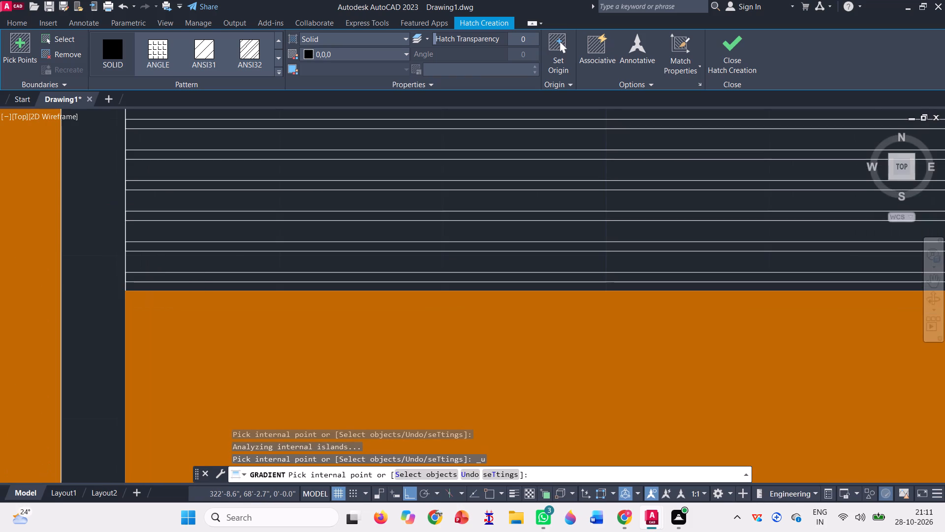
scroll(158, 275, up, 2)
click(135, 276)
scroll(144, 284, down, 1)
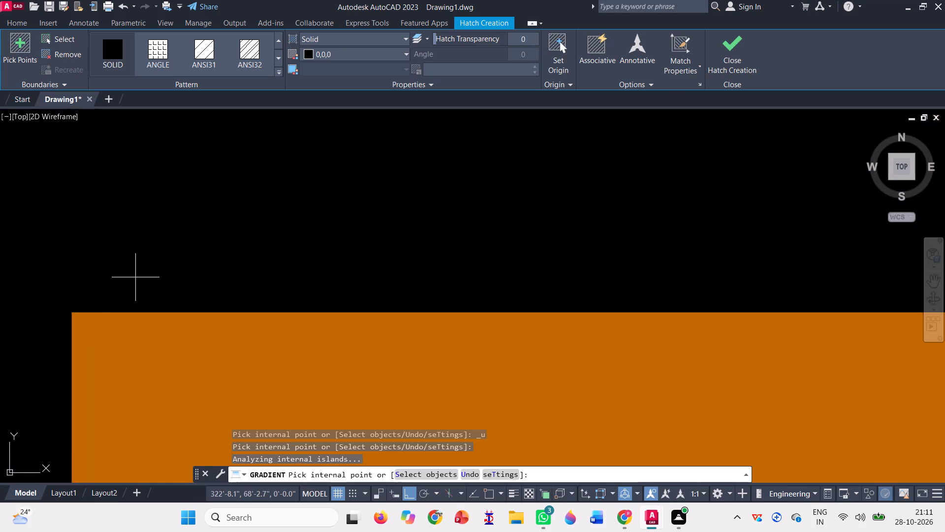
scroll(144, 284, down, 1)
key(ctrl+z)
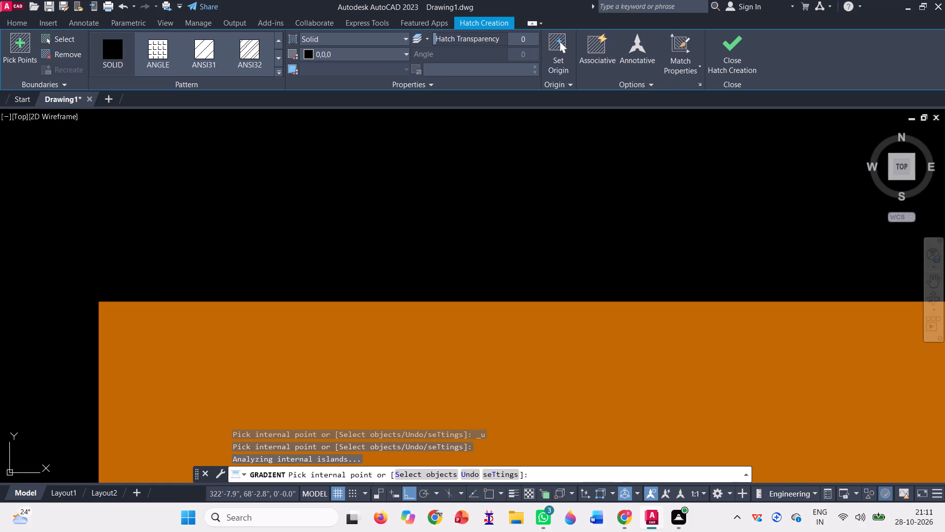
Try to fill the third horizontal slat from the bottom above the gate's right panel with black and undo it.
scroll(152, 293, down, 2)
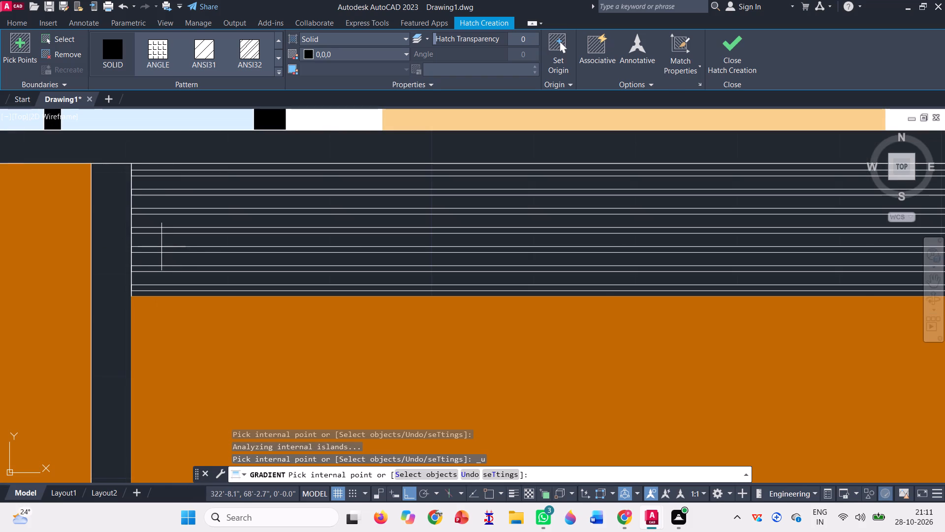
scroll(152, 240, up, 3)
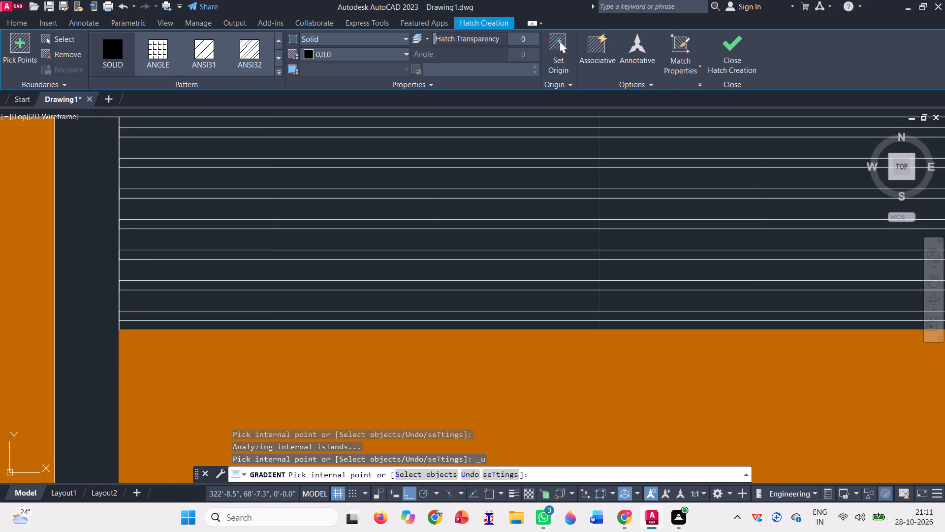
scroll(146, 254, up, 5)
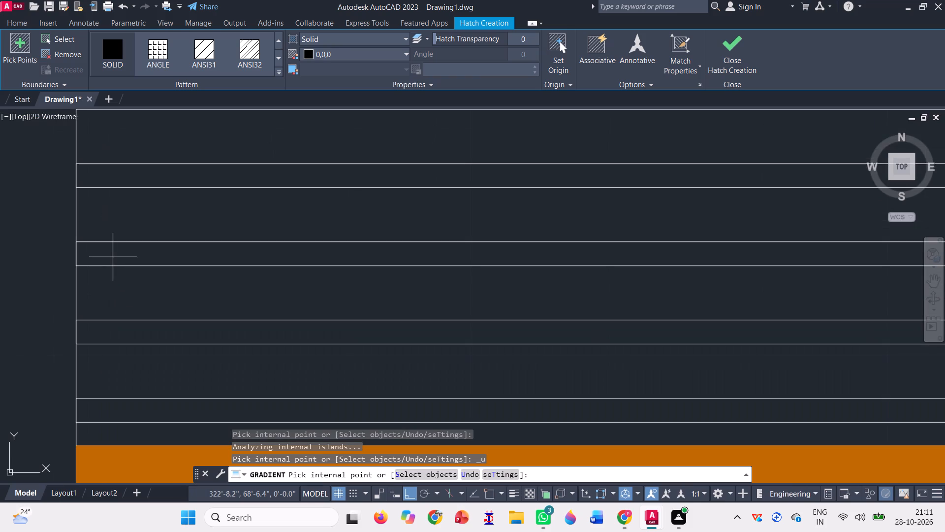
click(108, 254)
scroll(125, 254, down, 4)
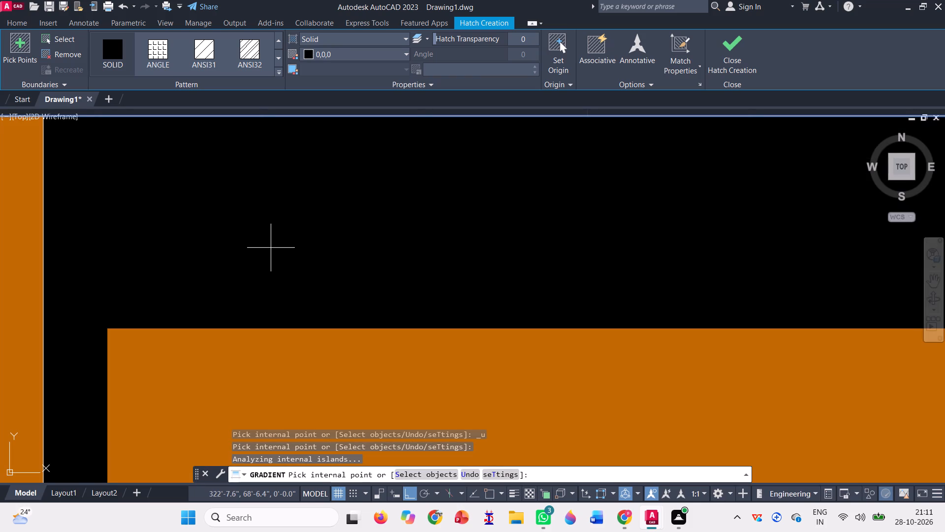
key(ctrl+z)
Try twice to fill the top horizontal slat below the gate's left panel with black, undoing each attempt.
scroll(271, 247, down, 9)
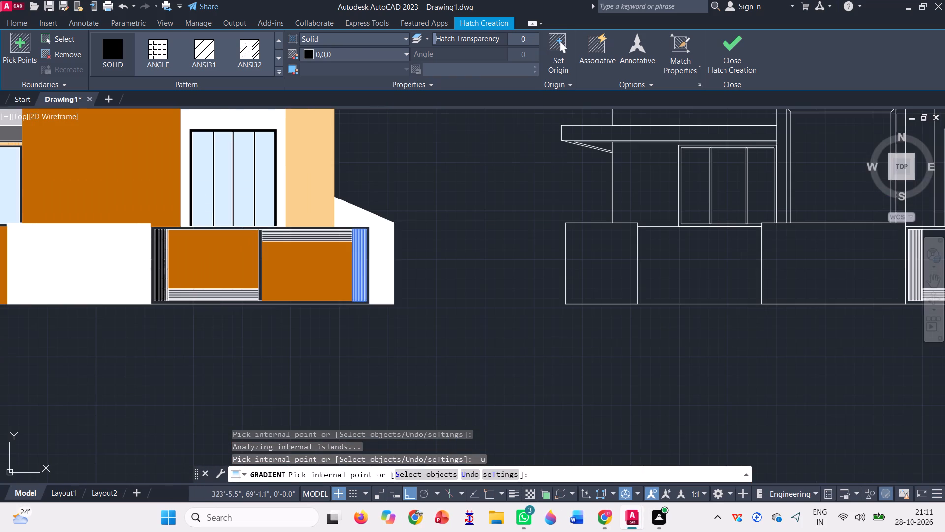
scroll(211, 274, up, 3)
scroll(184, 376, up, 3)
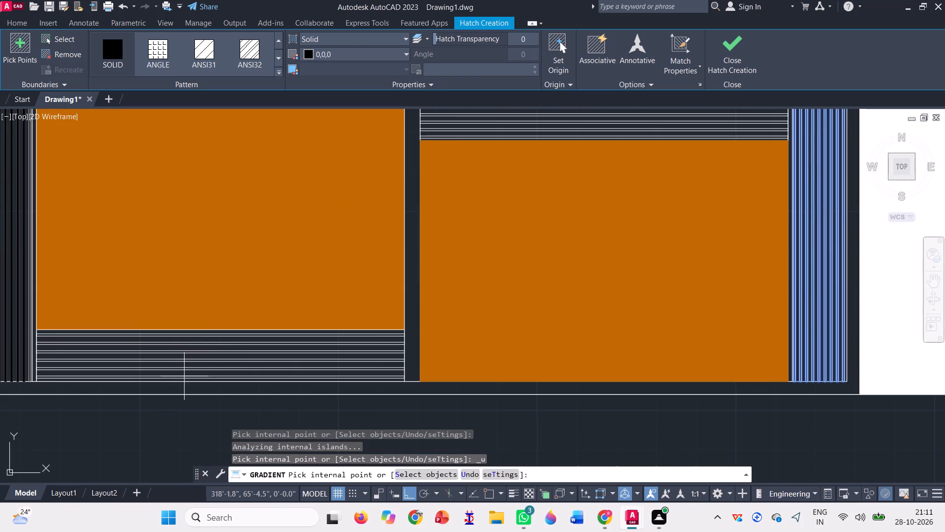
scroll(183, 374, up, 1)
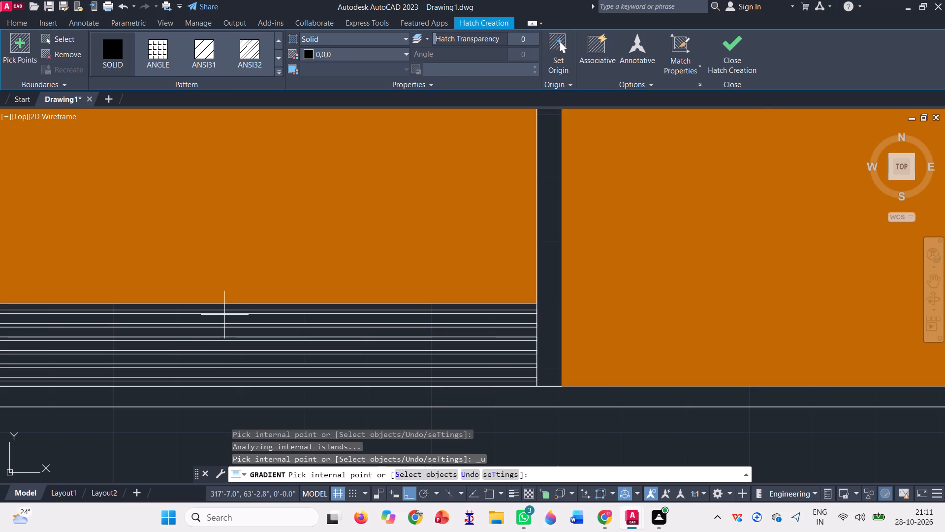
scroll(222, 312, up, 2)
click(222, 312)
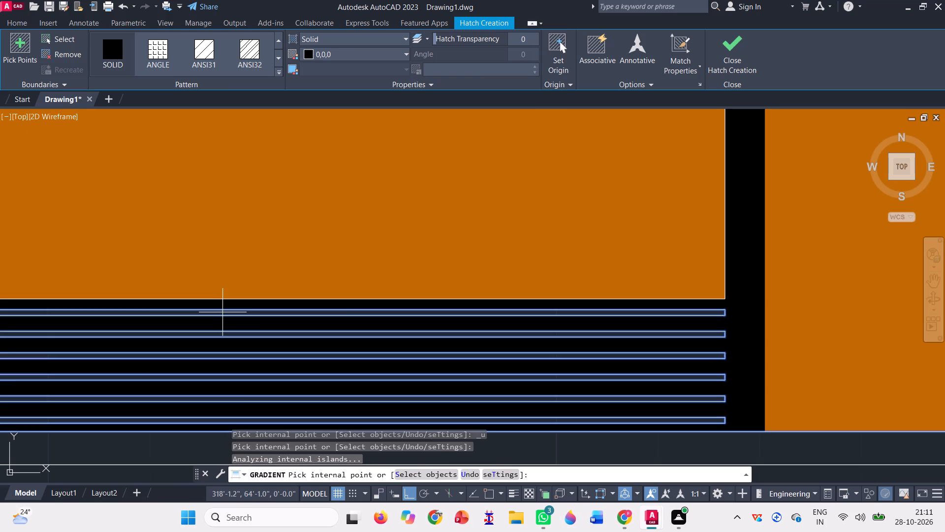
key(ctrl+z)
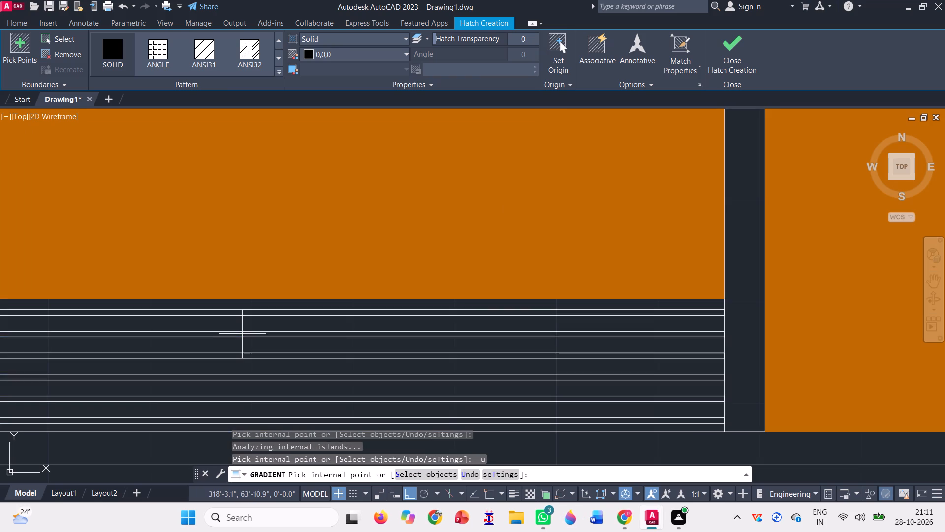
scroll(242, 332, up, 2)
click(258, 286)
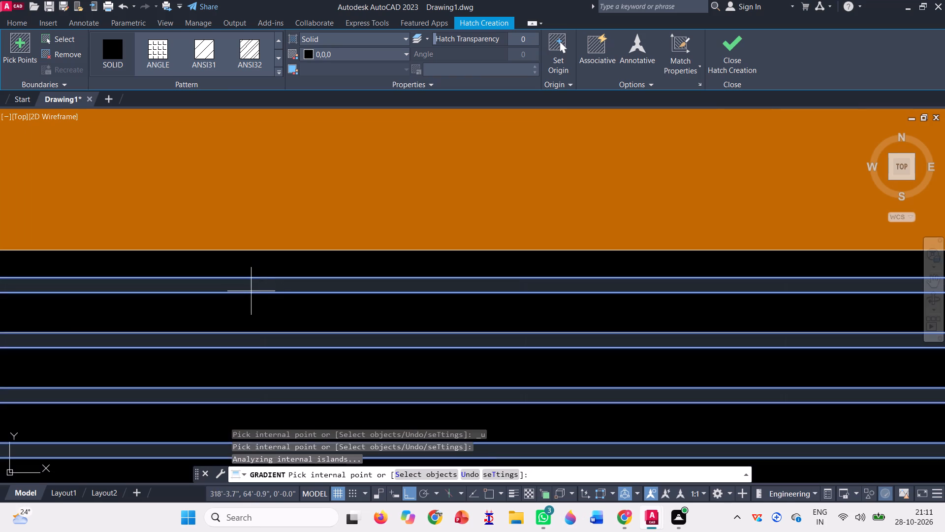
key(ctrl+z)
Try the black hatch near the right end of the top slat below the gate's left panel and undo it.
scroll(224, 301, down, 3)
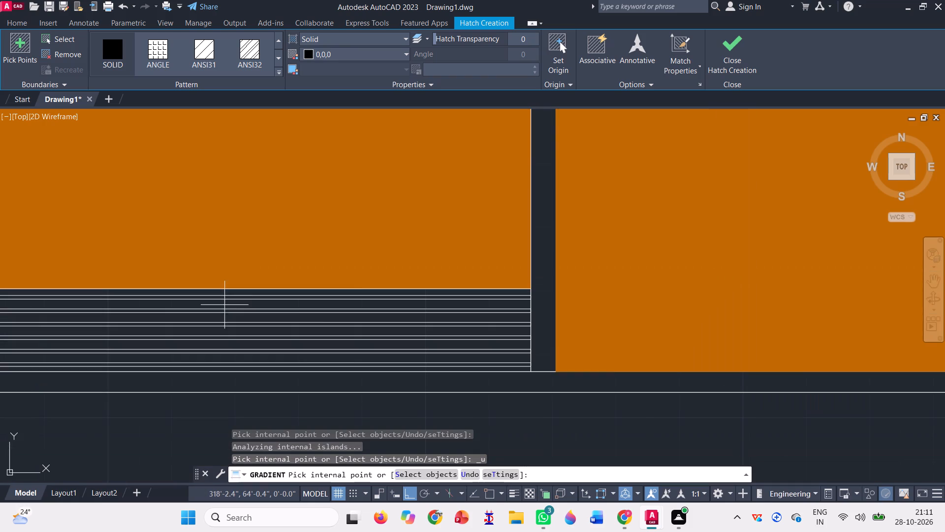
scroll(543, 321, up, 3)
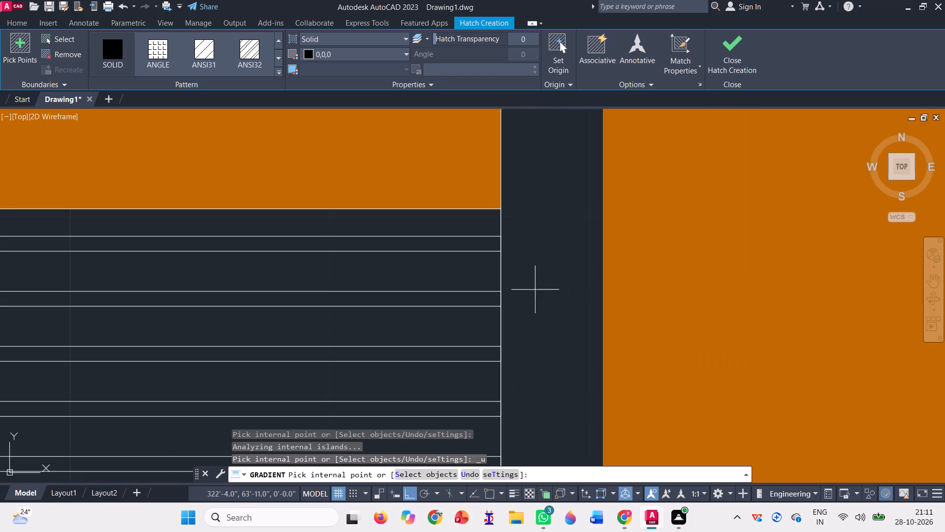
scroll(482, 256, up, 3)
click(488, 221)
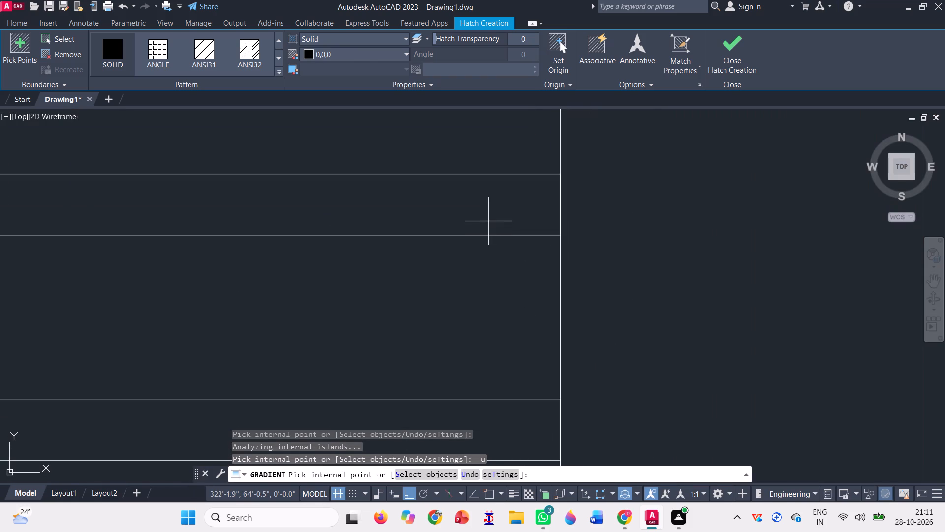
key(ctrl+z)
Finish the black hatch on the vertical slats at the gate's right end.
scroll(379, 268, down, 9)
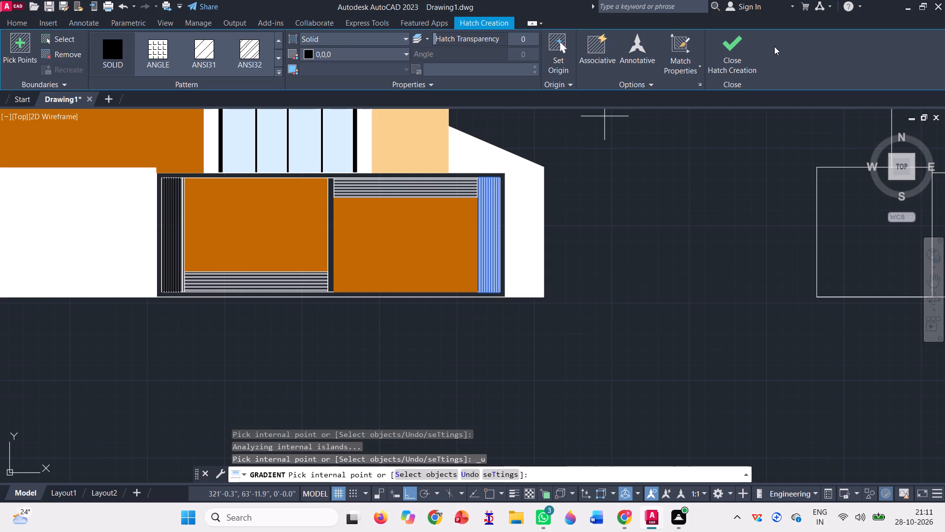
click(732, 54)
Fill all seven horizontal slats above the gate's right panel with a solid black (0,0,0) hatch.
scroll(268, 278, down, 1)
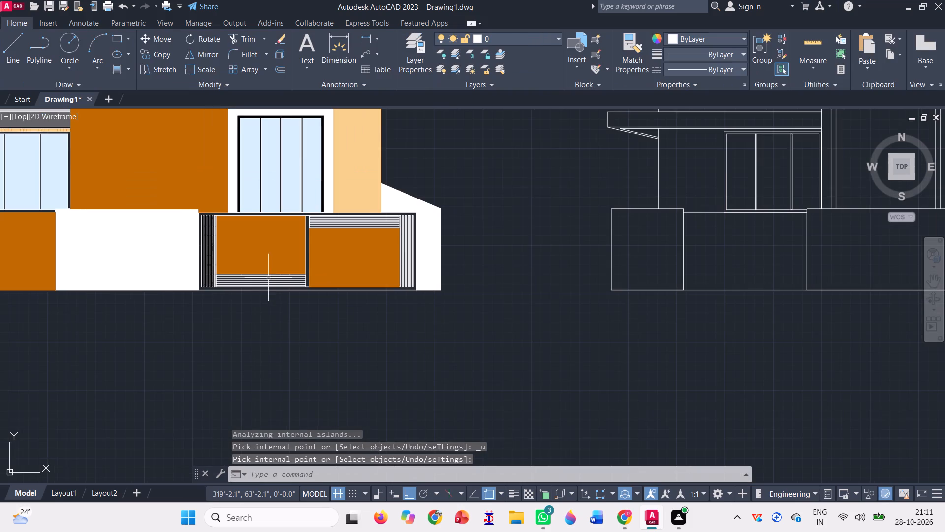
scroll(270, 276, down, 1)
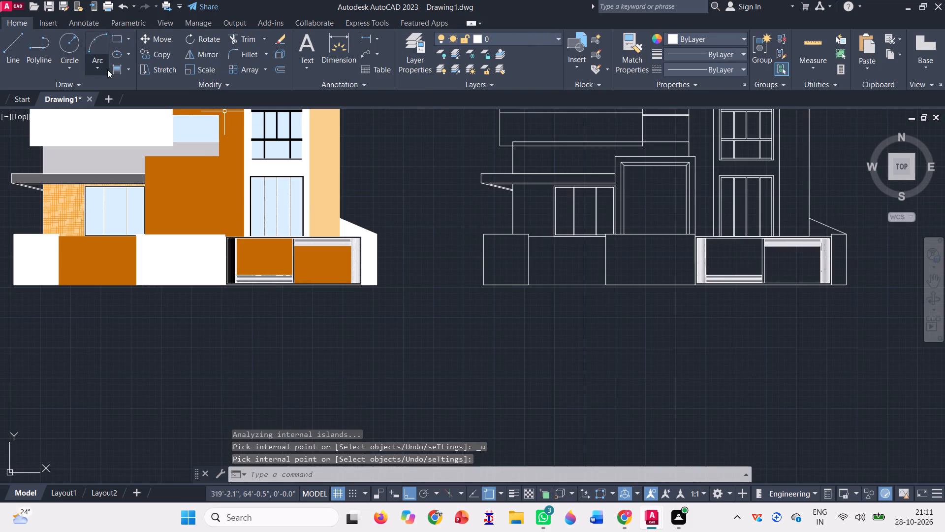
click(120, 66)
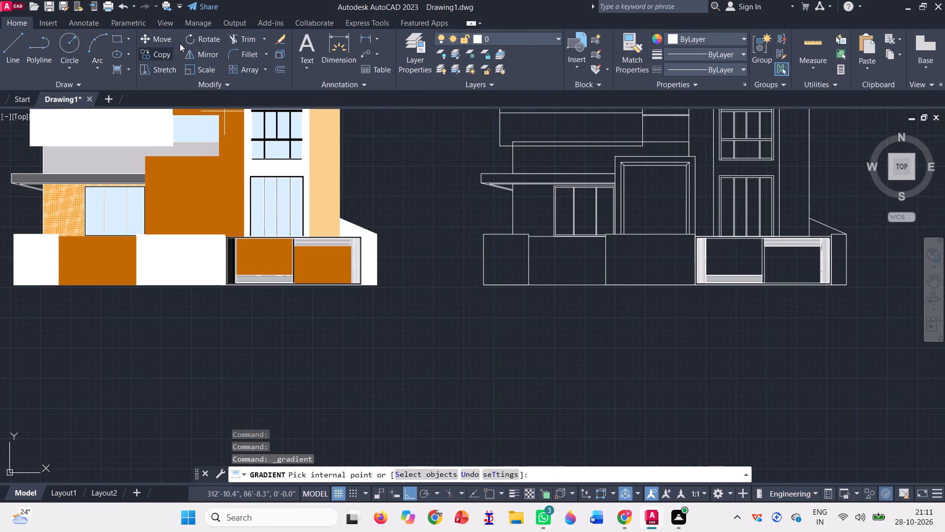
scroll(180, 42, up, 14)
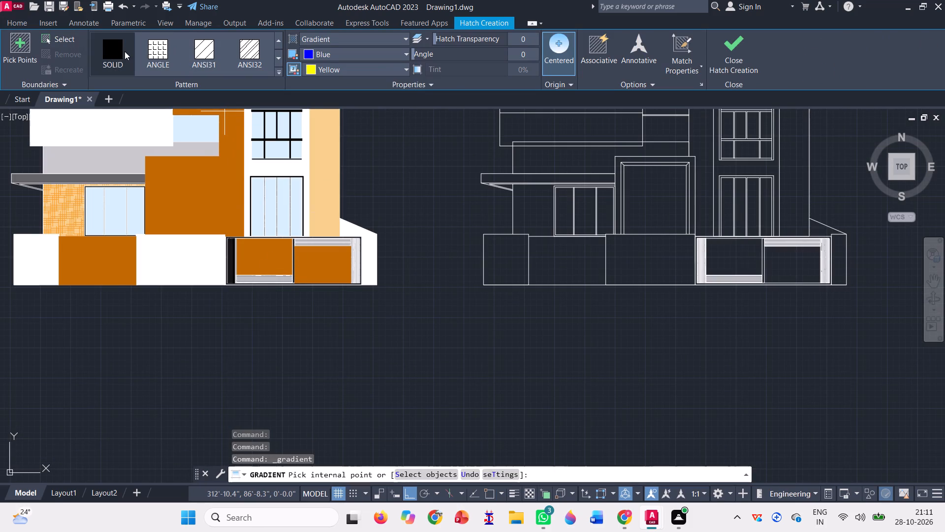
click(125, 51)
scroll(325, 248, up, 4)
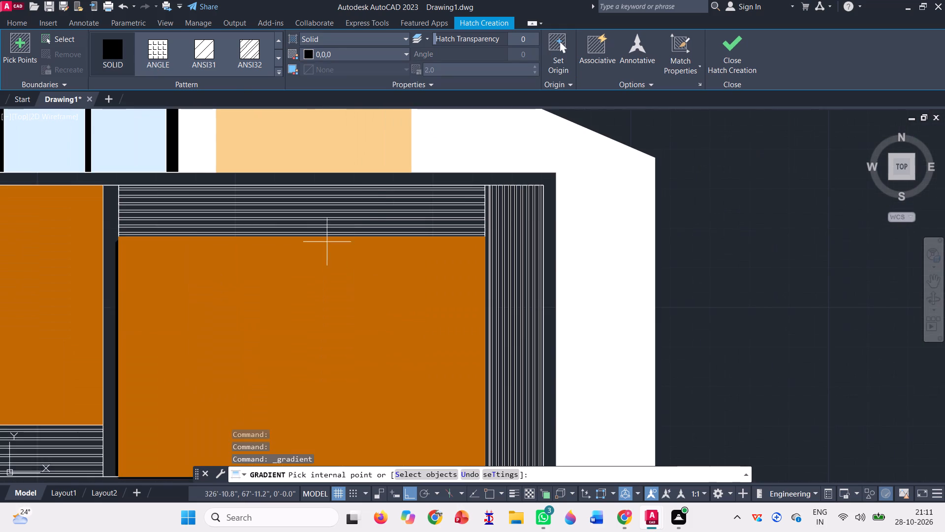
scroll(362, 195, up, 3)
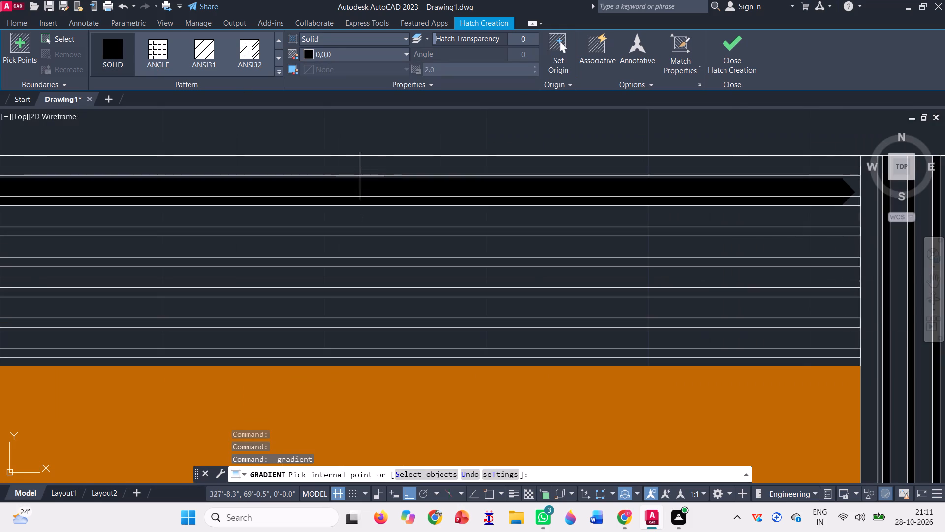
click(352, 169)
scroll(352, 205, up, 2)
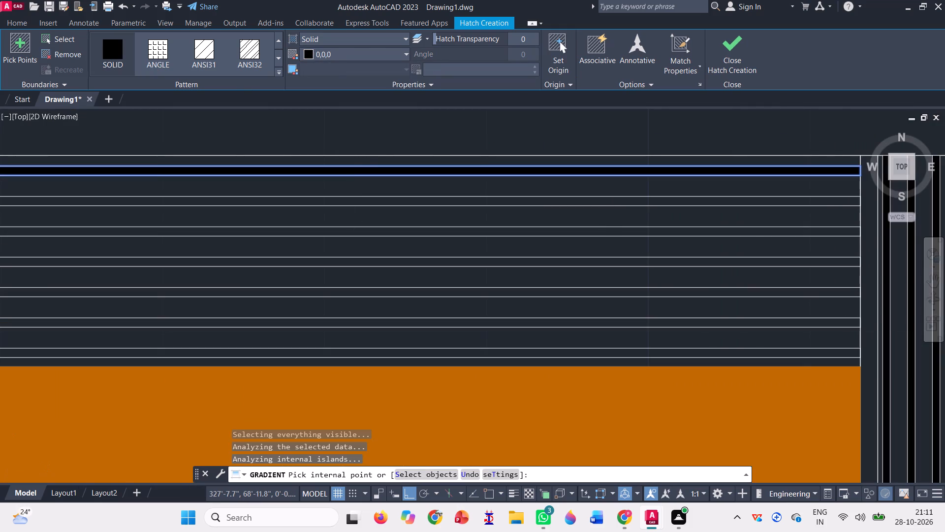
click(346, 195)
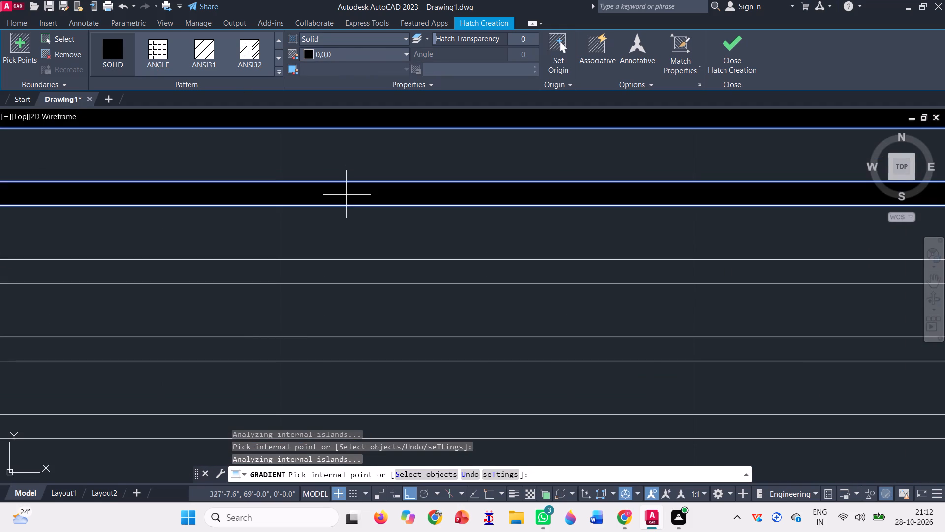
click(343, 269)
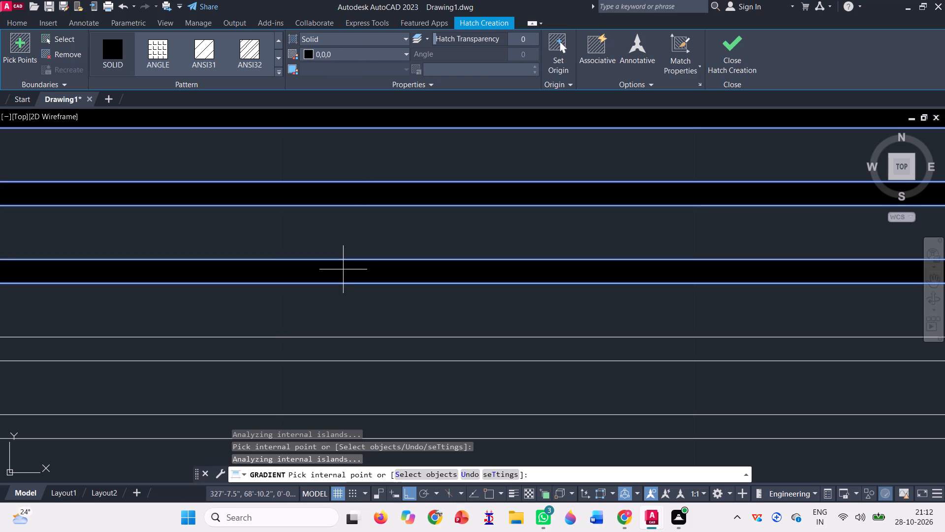
scroll(357, 244, down, 2)
scroll(370, 299, up, 2)
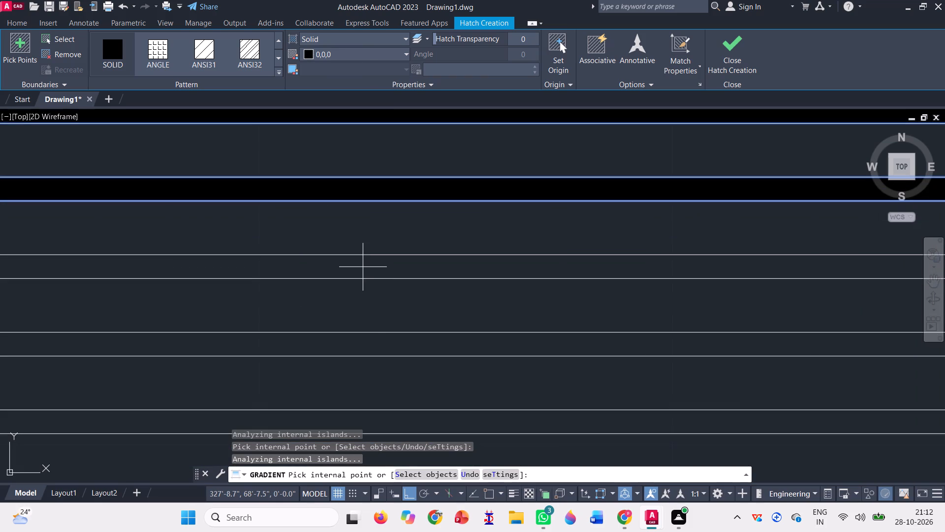
click(363, 267)
click(383, 353)
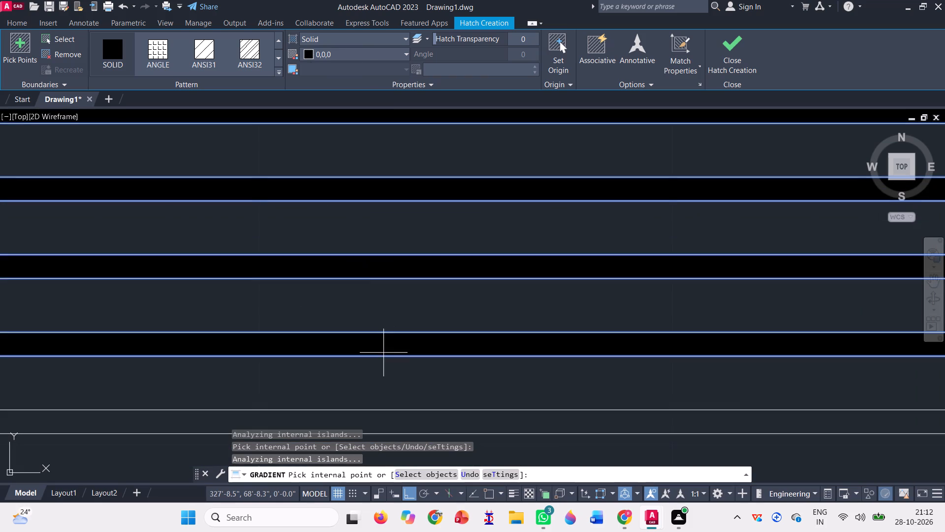
scroll(354, 291, down, 3)
scroll(374, 334, up, 3)
click(364, 308)
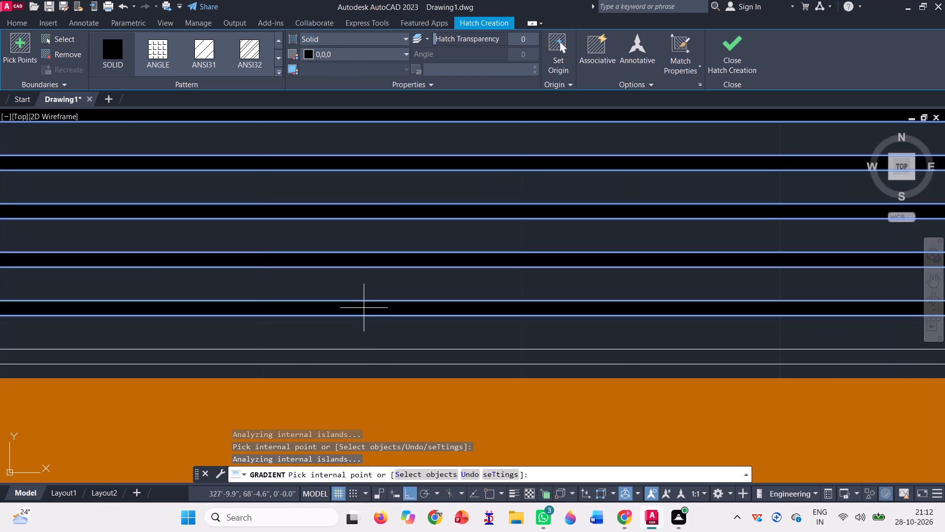
click(377, 357)
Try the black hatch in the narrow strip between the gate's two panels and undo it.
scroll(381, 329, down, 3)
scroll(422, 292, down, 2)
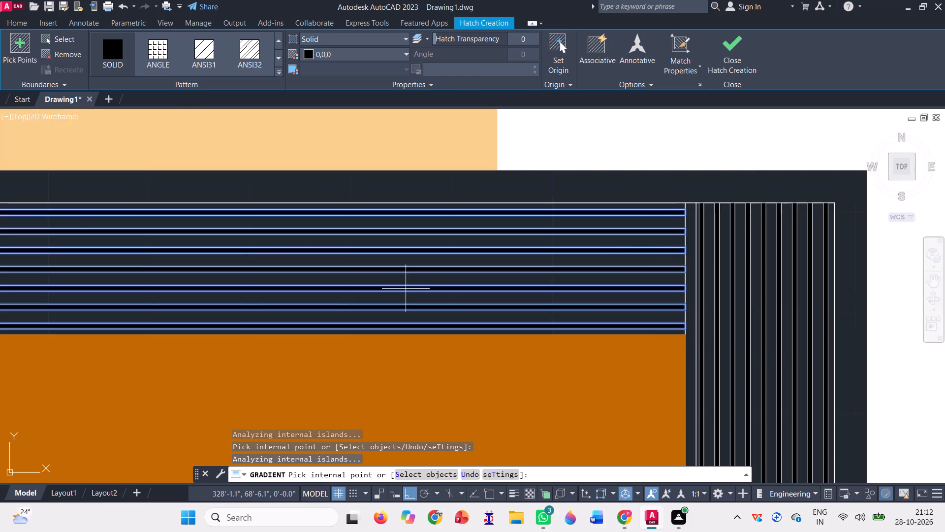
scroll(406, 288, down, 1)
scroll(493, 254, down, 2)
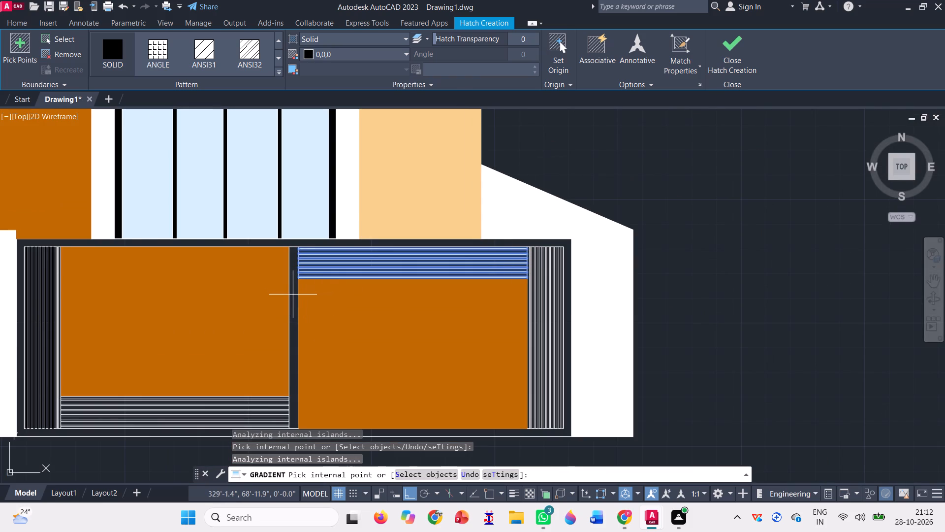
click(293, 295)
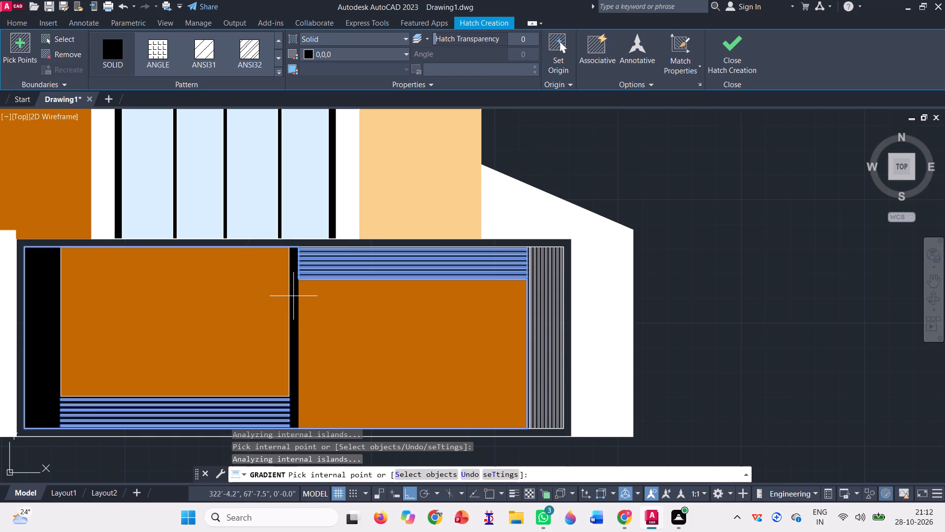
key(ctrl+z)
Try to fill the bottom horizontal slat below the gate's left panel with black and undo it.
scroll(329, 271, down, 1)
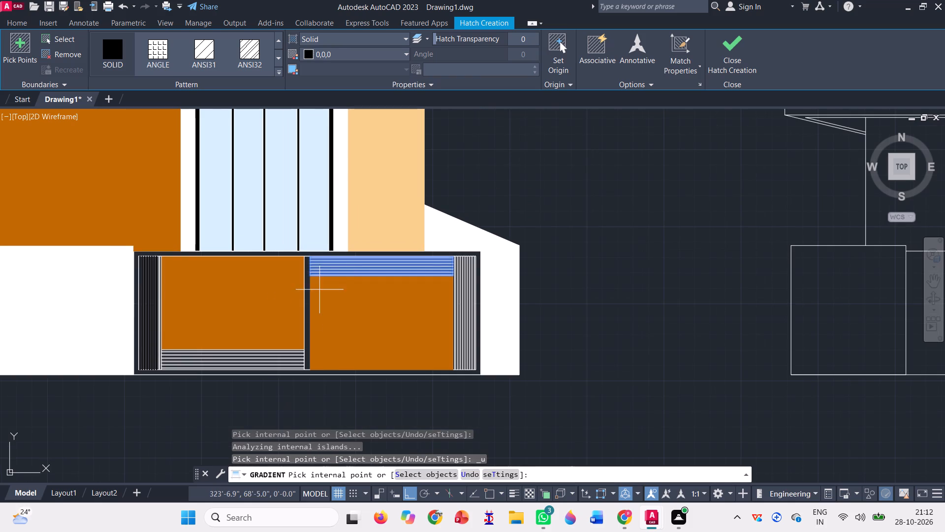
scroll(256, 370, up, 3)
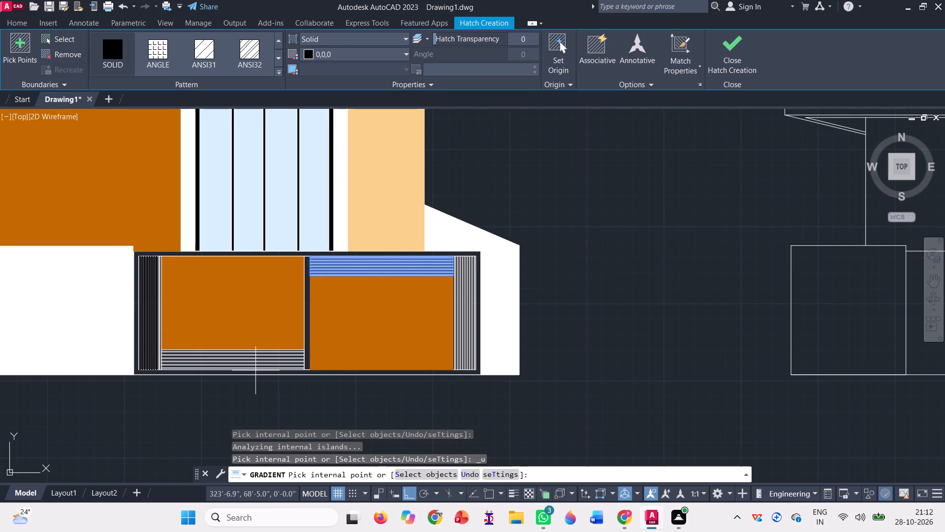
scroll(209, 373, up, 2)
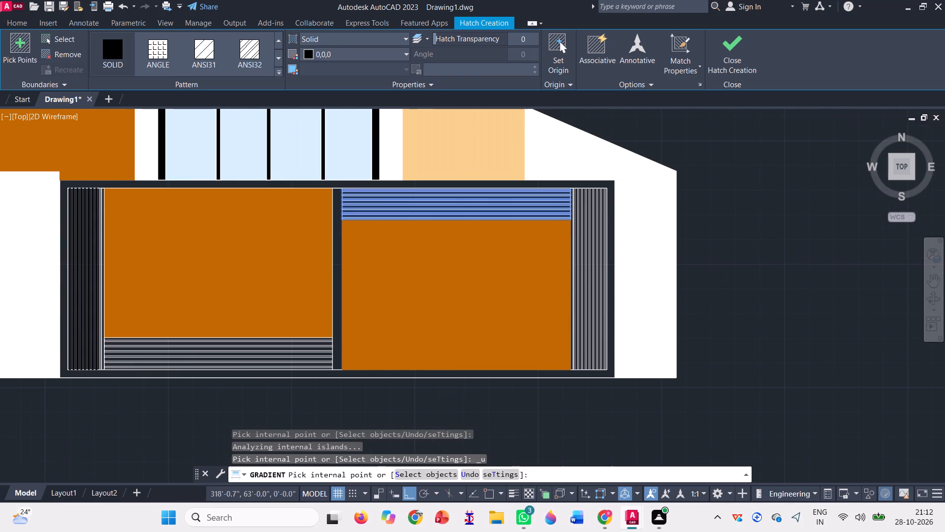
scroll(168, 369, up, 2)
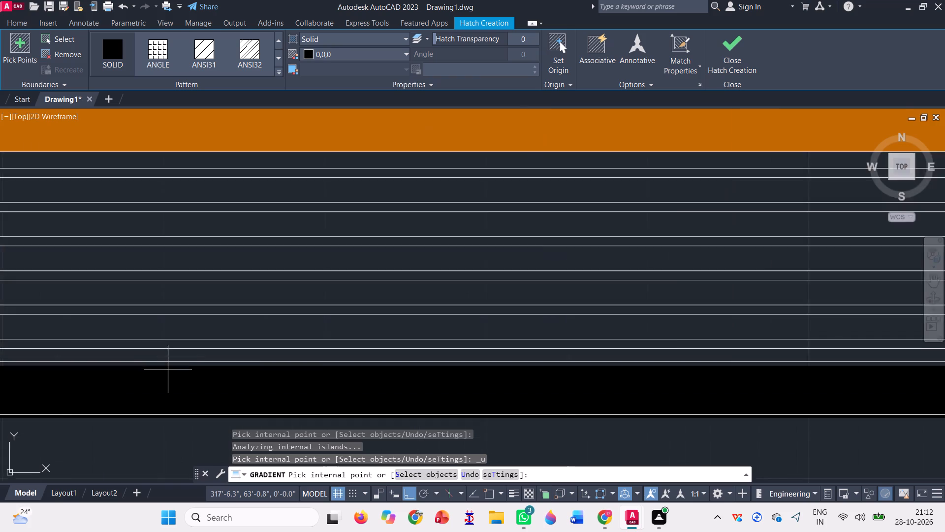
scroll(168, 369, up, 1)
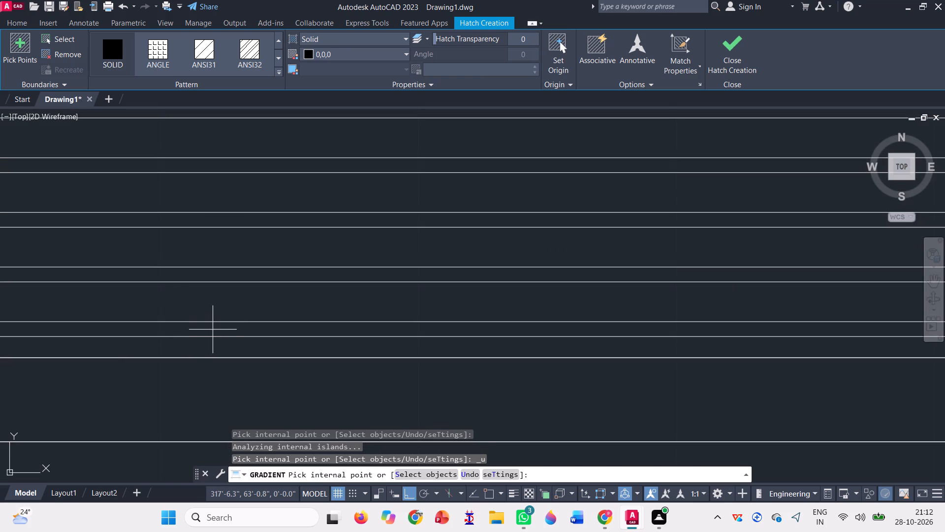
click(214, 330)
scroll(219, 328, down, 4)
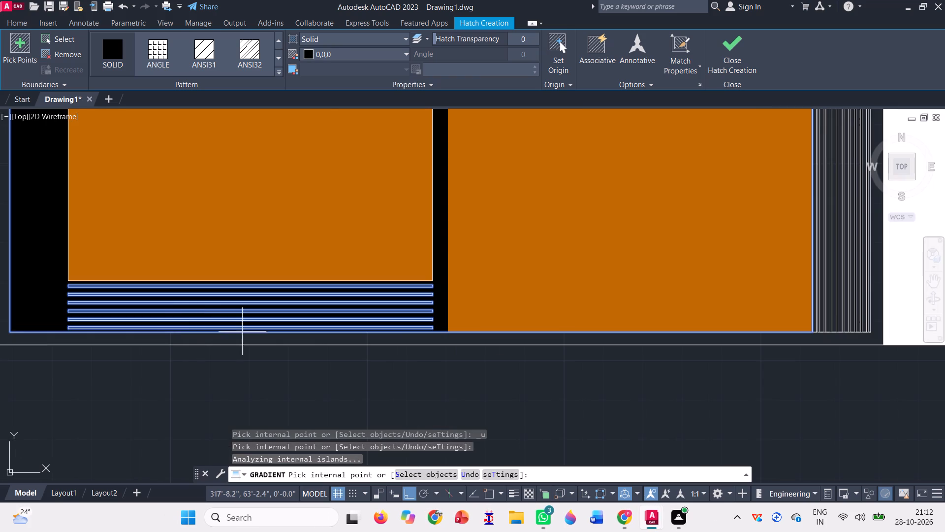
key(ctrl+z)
Finish the black hatch on the horizontal slats above the gate's right panel.
scroll(285, 352, down, 2)
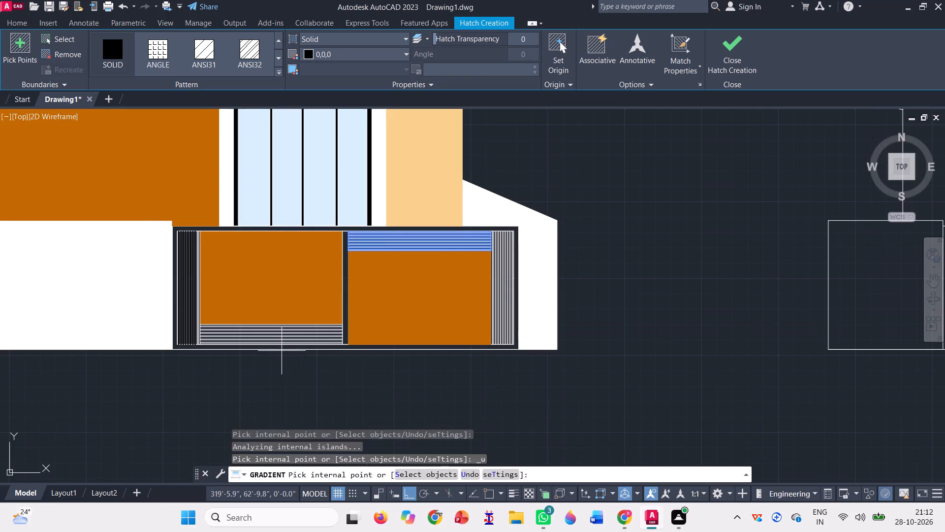
click(722, 47)
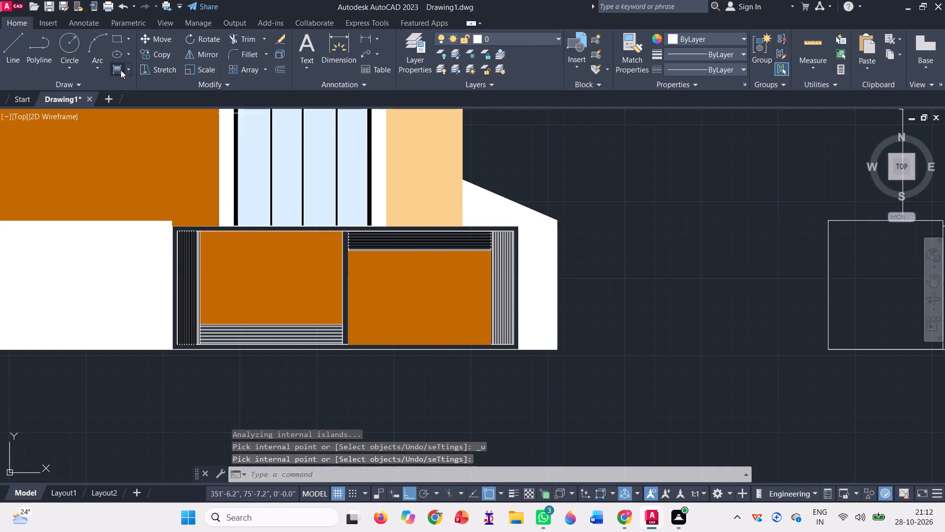
Fill the upper five horizontal slats below the gate's left panel with a solid black (0,0,0) hatch.
click(121, 70)
scroll(163, 60, up, 1)
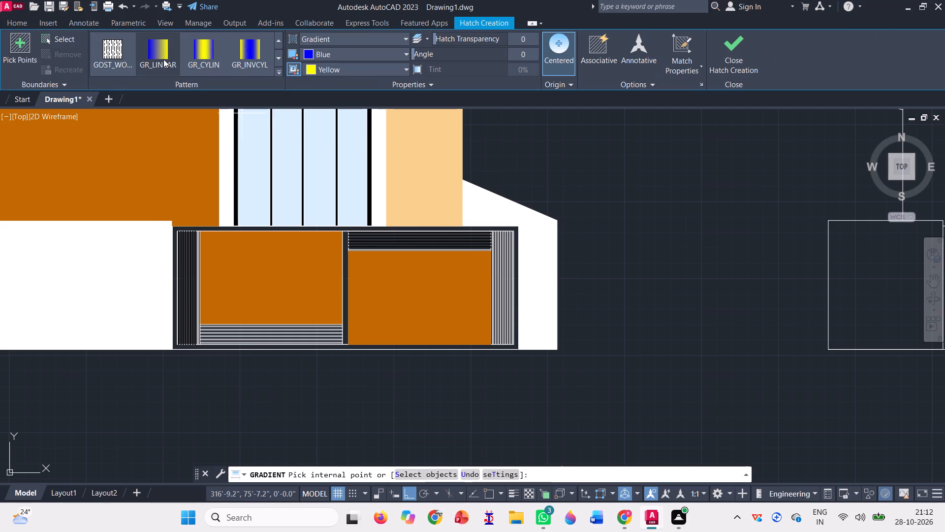
scroll(163, 59, up, 12)
click(113, 48)
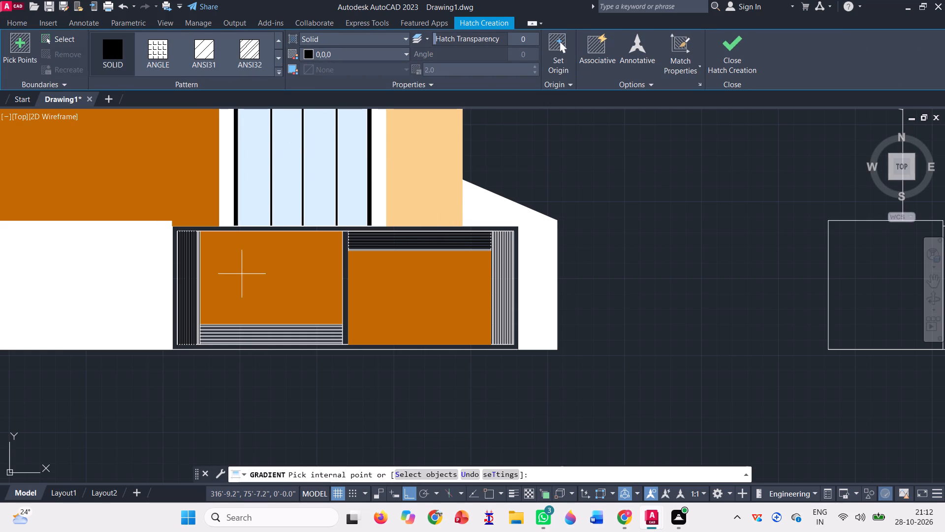
scroll(271, 357, up, 3)
scroll(312, 299, up, 3)
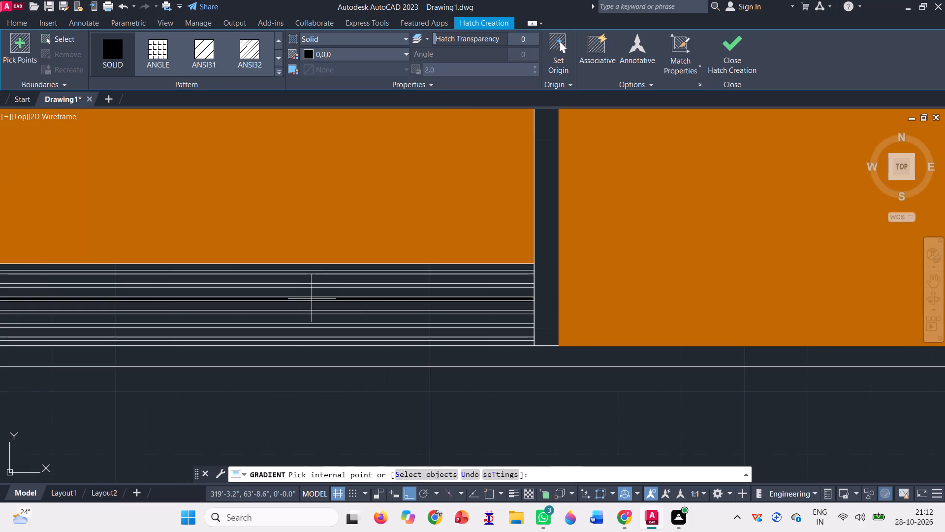
scroll(314, 273, up, 3)
click(314, 270)
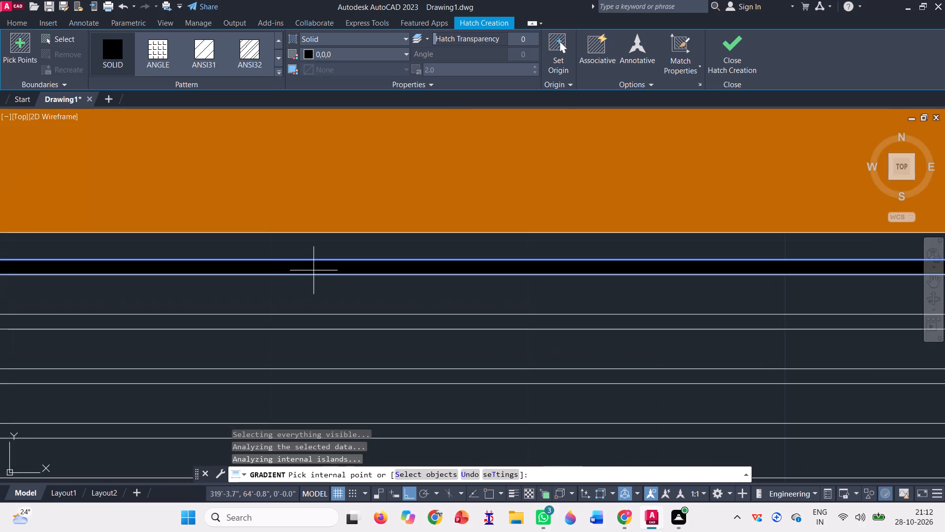
click(361, 320)
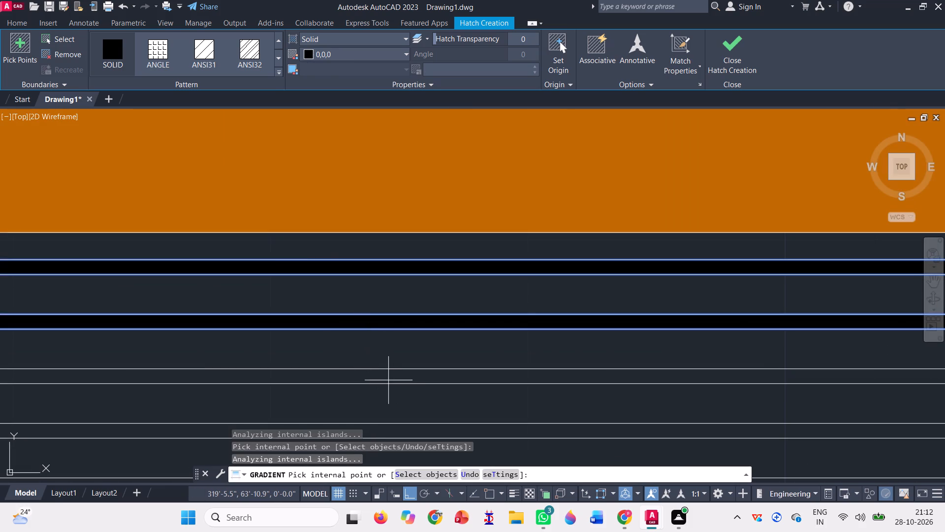
click(387, 377)
scroll(365, 326, down, 3)
scroll(412, 388, up, 3)
click(382, 228)
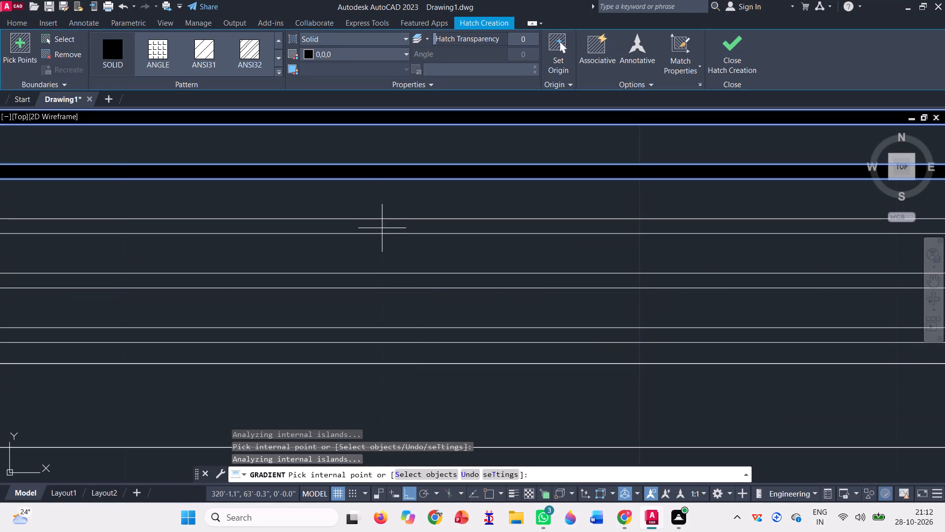
click(386, 282)
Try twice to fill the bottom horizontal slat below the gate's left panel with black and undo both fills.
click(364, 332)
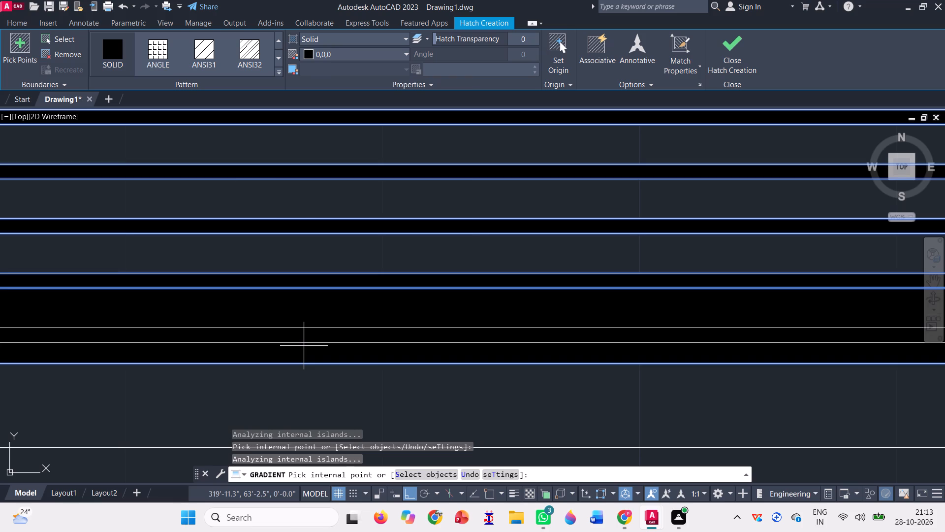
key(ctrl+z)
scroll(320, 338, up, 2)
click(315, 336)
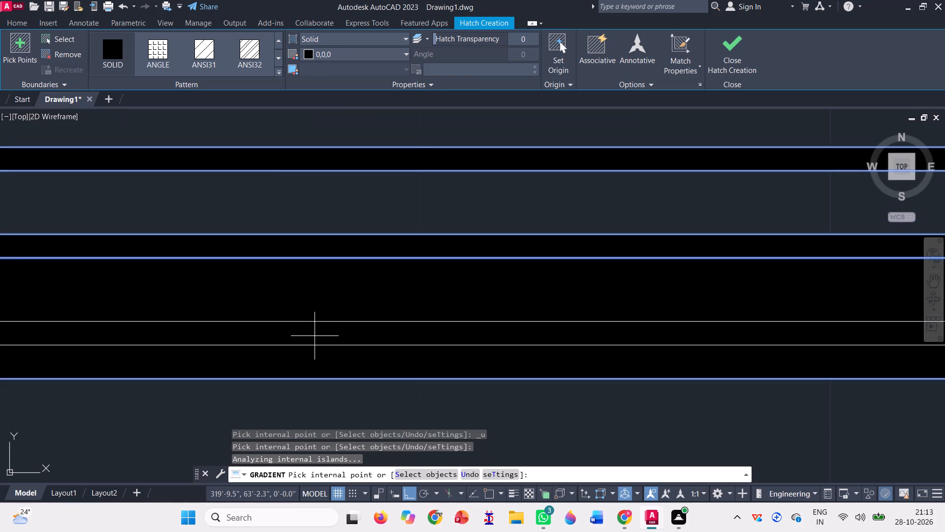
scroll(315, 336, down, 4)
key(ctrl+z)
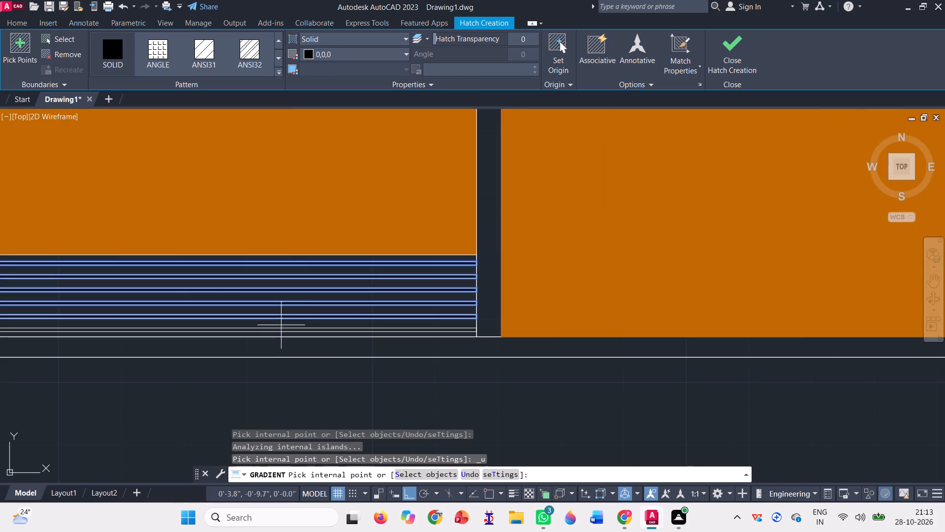
Fill the band around the bottom horizontal slat below the gate's left panel with solid black.
scroll(501, 328, up, 3)
scroll(436, 318, up, 1)
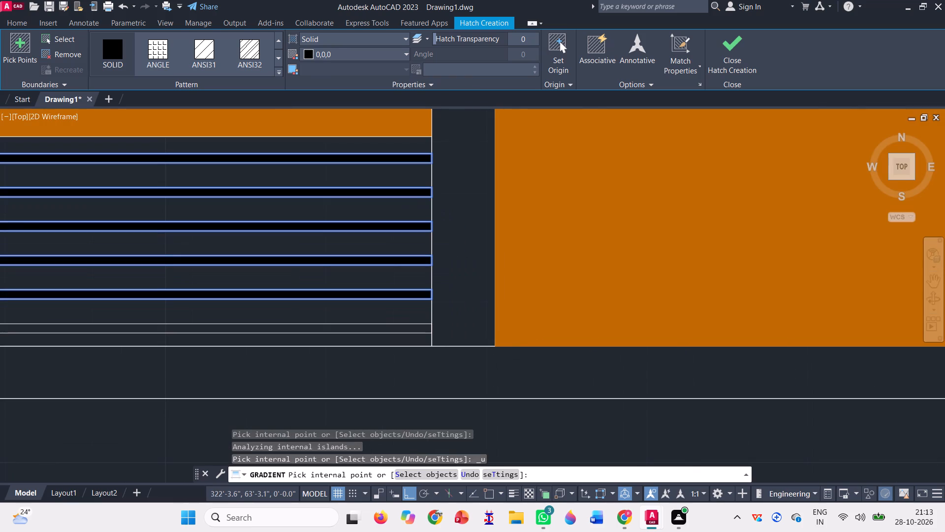
scroll(435, 317, up, 2)
click(408, 354)
scroll(408, 354, down, 6)
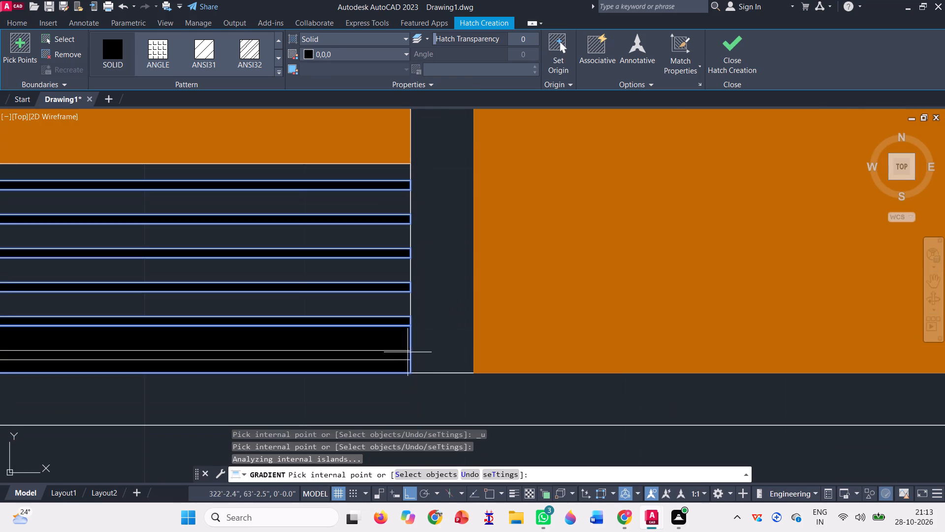
scroll(483, 339, down, 2)
Fill the narrow vertical strip between the gate's two panels with black and finish the hatch.
click(463, 326)
scroll(456, 352, down, 1)
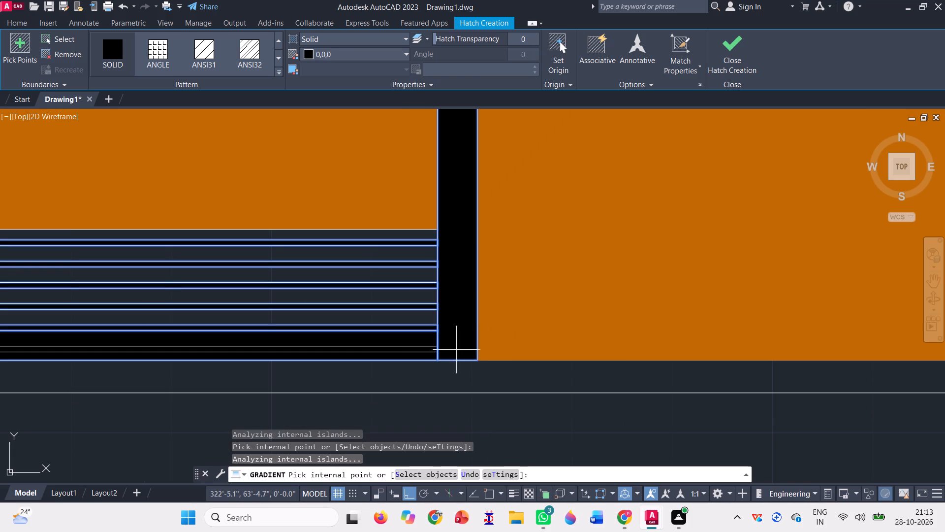
scroll(456, 352, down, 2)
scroll(411, 354, down, 4)
scroll(458, 299, up, 3)
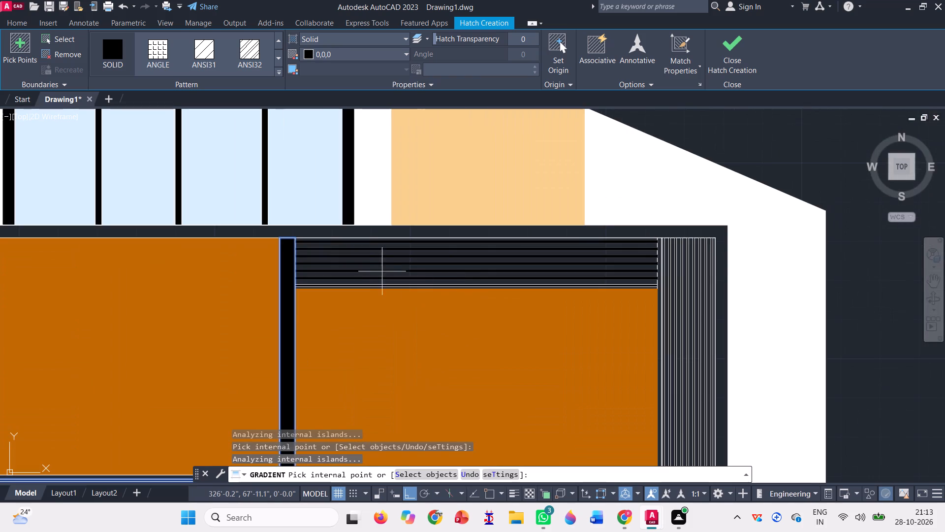
scroll(367, 261, up, 4)
scroll(365, 263, down, 6)
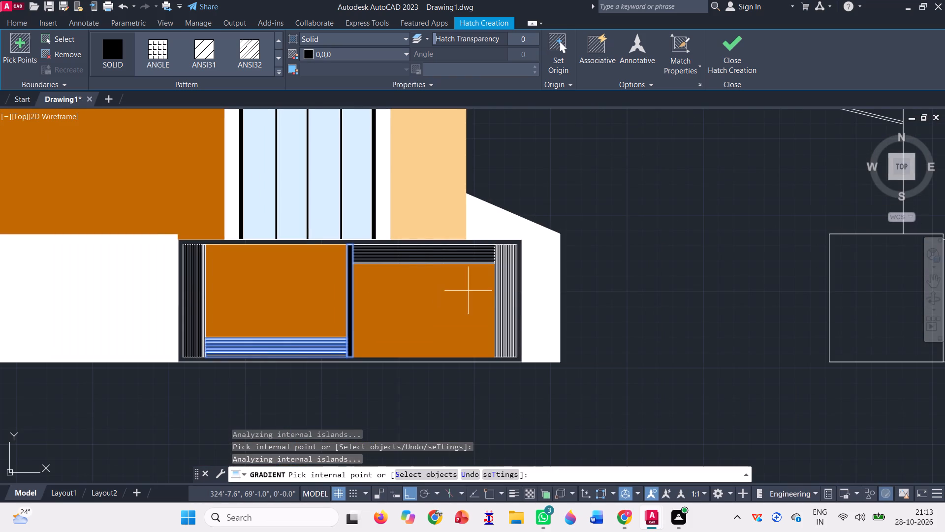
click(728, 58)
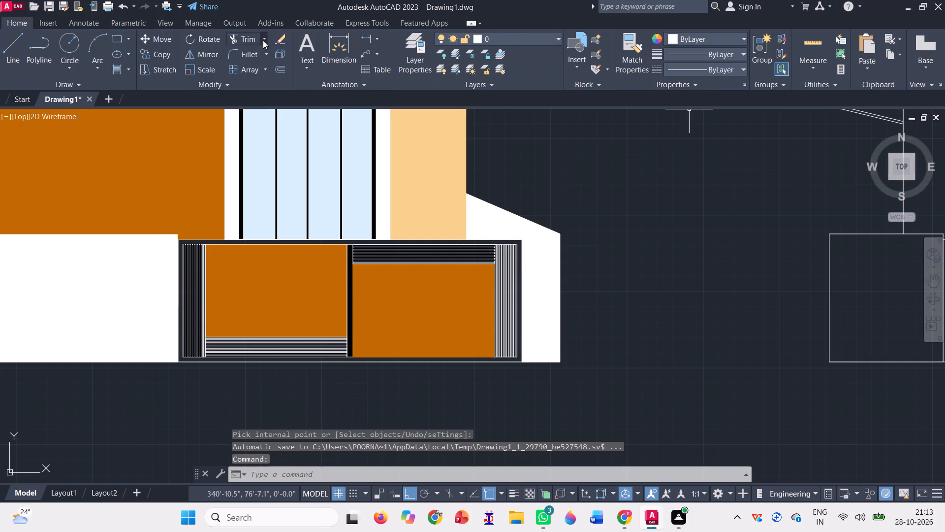
Trim away the black fill in the gaps above and below the bottom slat of the gate's left panel.
click(252, 39)
scroll(278, 366, up, 2)
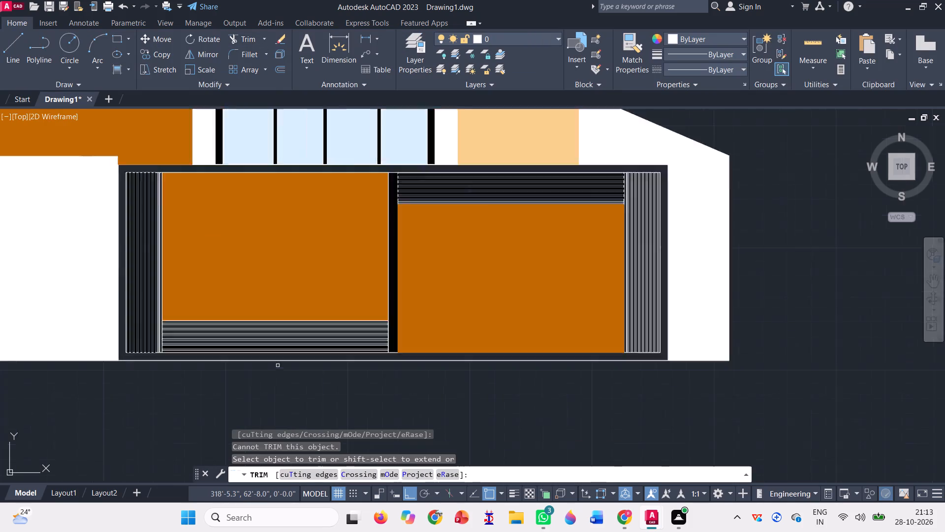
scroll(278, 366, up, 4)
click(285, 304)
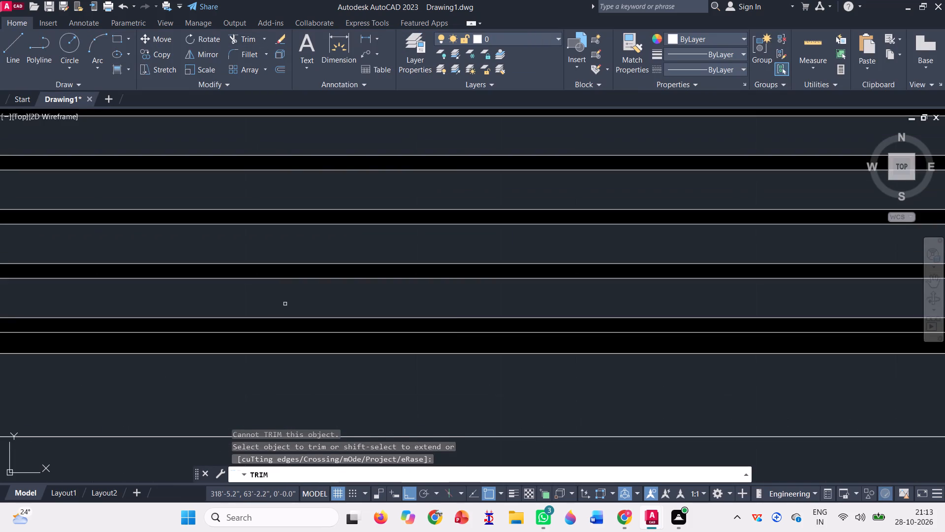
click(327, 346)
scroll(321, 366, down, 4)
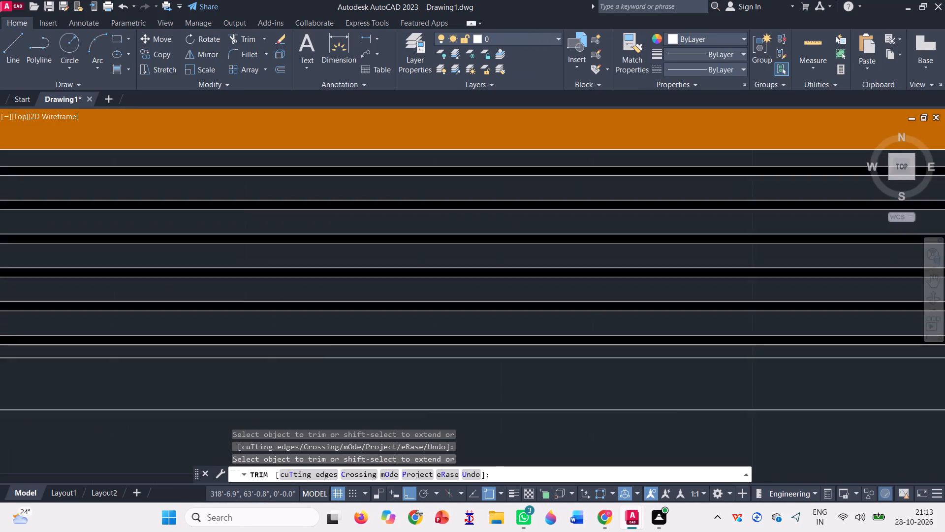
scroll(324, 363, down, 1)
scroll(362, 381, down, 1)
key(Escape)
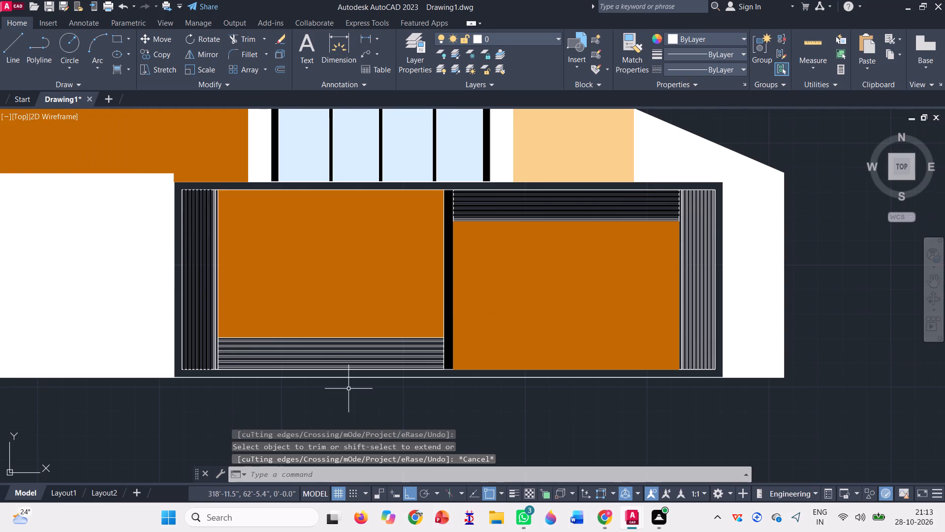
Select the coloured elevation's solid hatches: roof and canopies, gable and upper walls, brown wall, white wall and window glass.
scroll(348, 389, down, 2)
scroll(403, 402, down, 1)
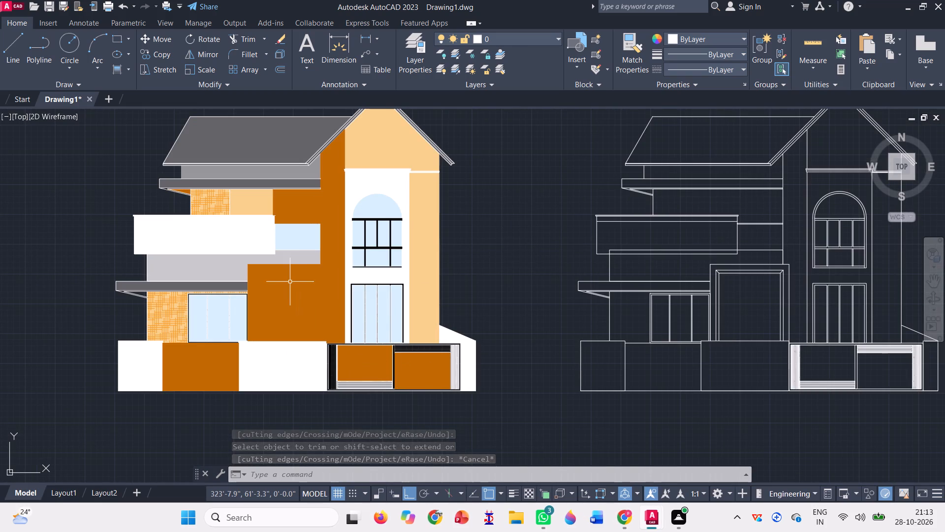
scroll(234, 306, down, 1)
scroll(220, 313, up, 3)
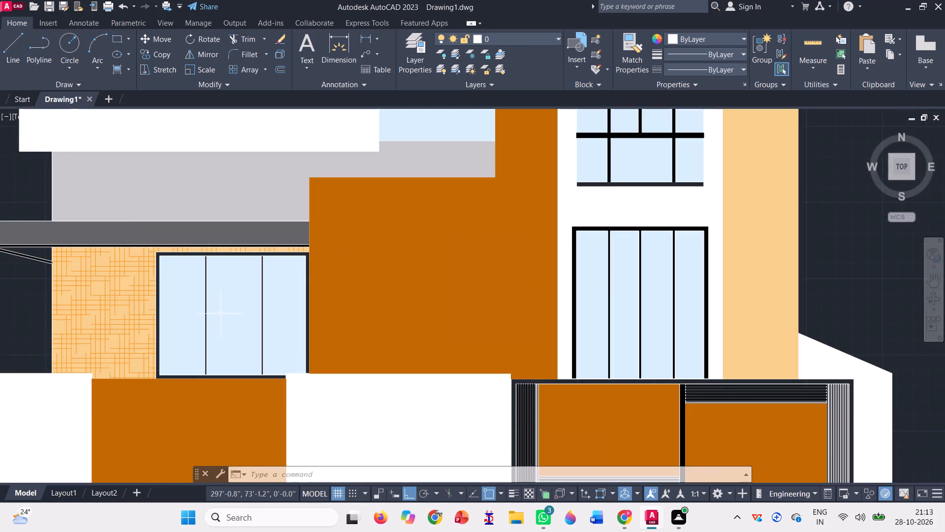
scroll(219, 314, up, 3)
scroll(219, 314, down, 6)
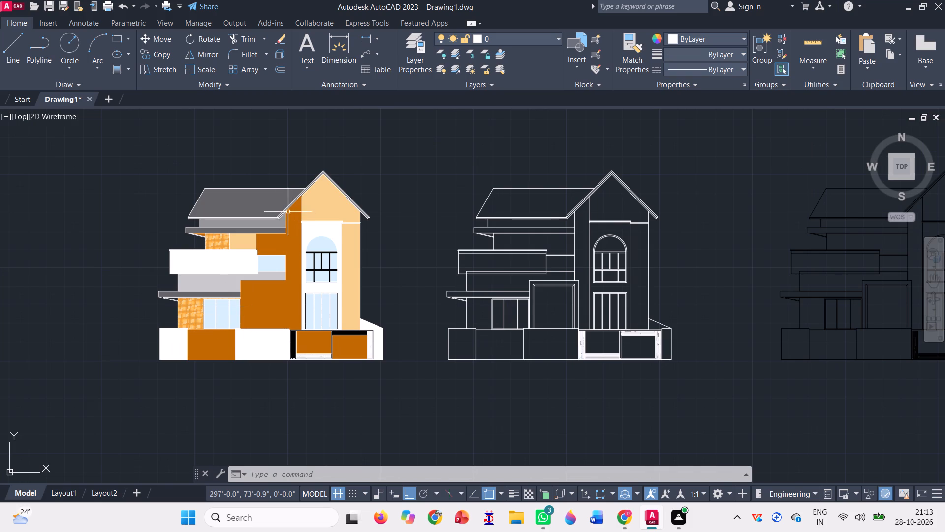
click(269, 201)
scroll(293, 217, up, 2)
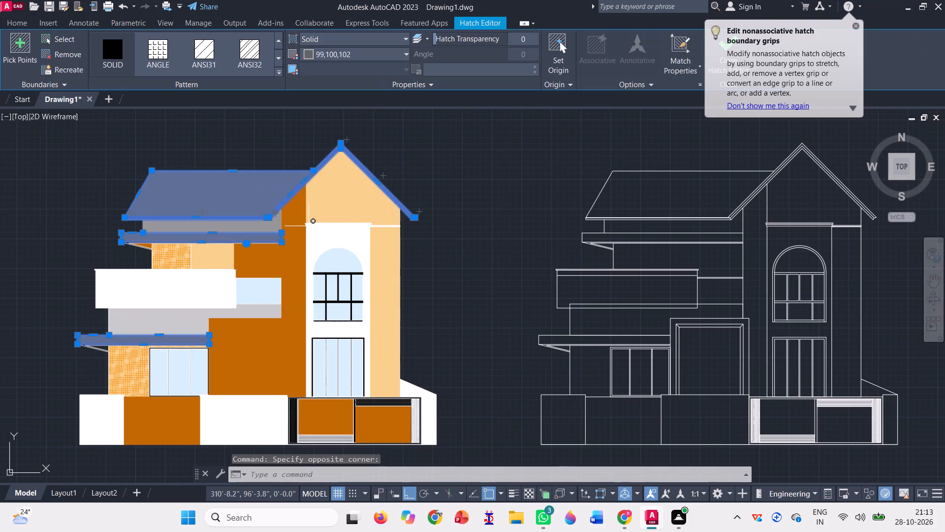
click(314, 205)
scroll(308, 216, up, 3)
click(277, 239)
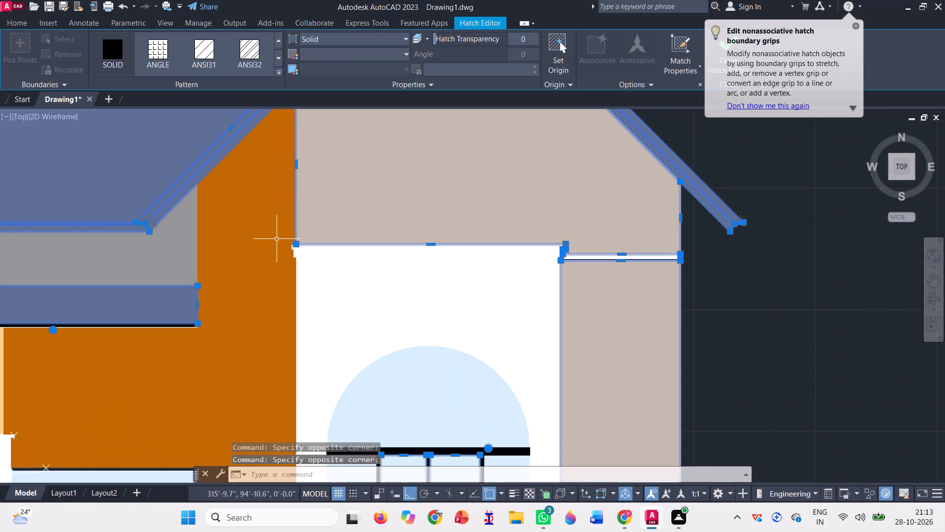
click(365, 312)
scroll(363, 300, down, 2)
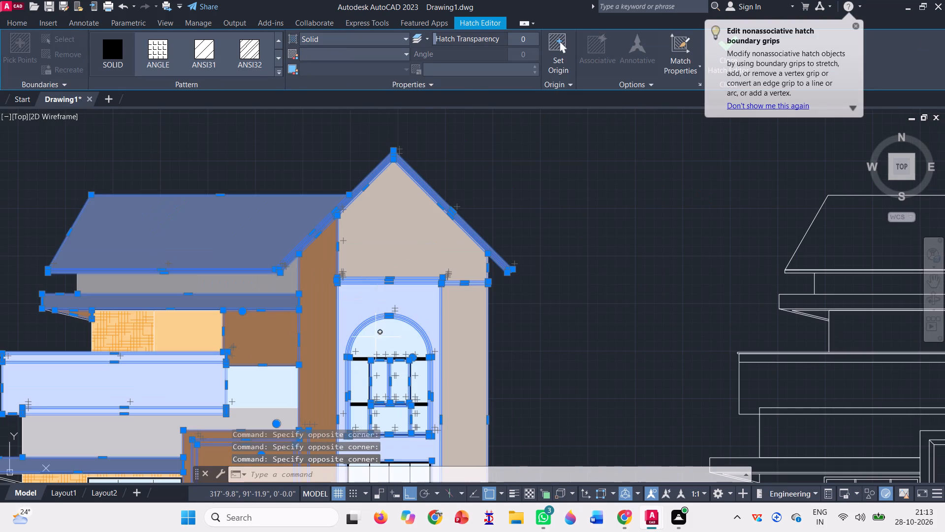
click(381, 348)
scroll(378, 301, down, 2)
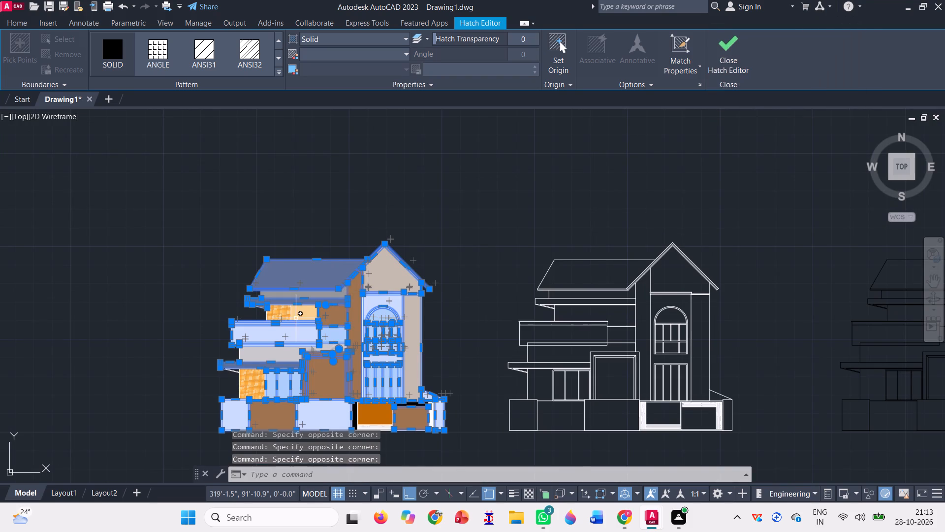
scroll(296, 318, up, 4)
click(289, 299)
Add the orange line-pattern hatches of the upper and lower walls to the selection.
scroll(185, 270, up, 2)
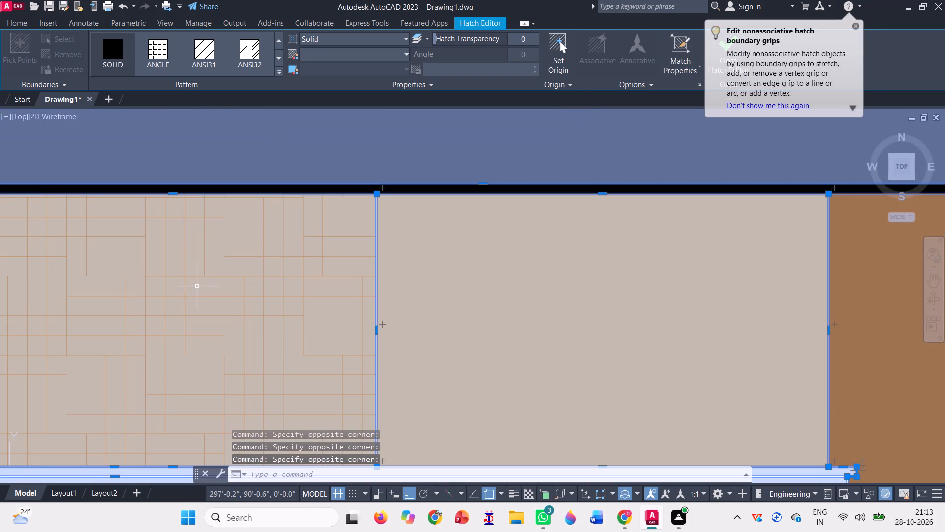
click(195, 284)
click(174, 261)
scroll(190, 274, up, 6)
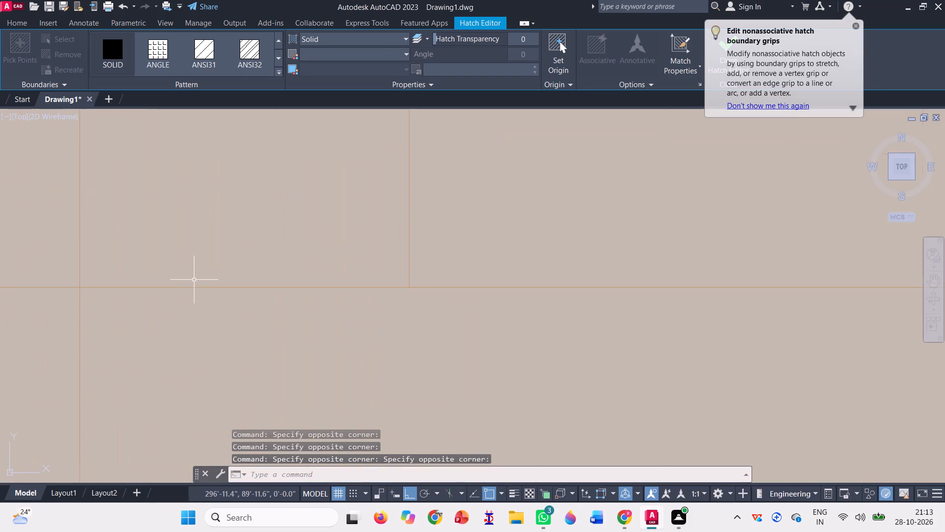
scroll(194, 280, up, 1)
click(197, 291)
scroll(197, 291, down, 11)
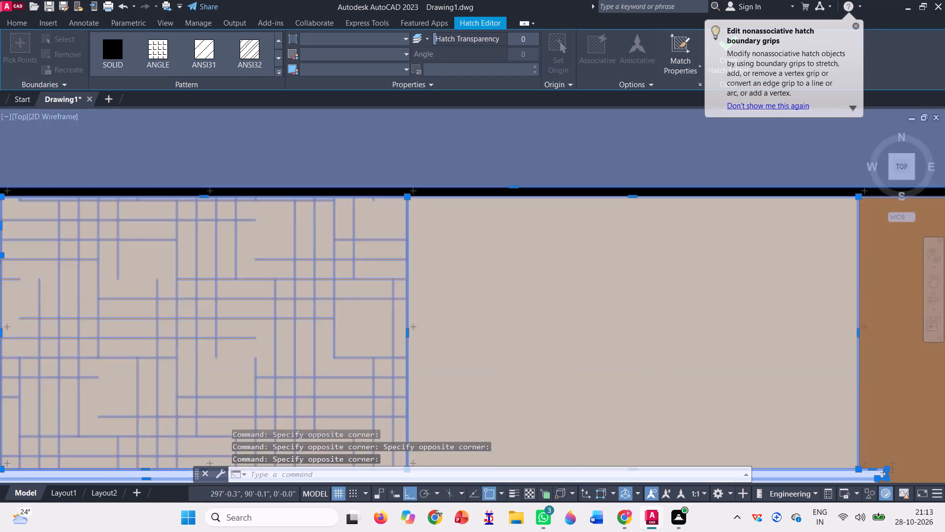
scroll(250, 253, down, 4)
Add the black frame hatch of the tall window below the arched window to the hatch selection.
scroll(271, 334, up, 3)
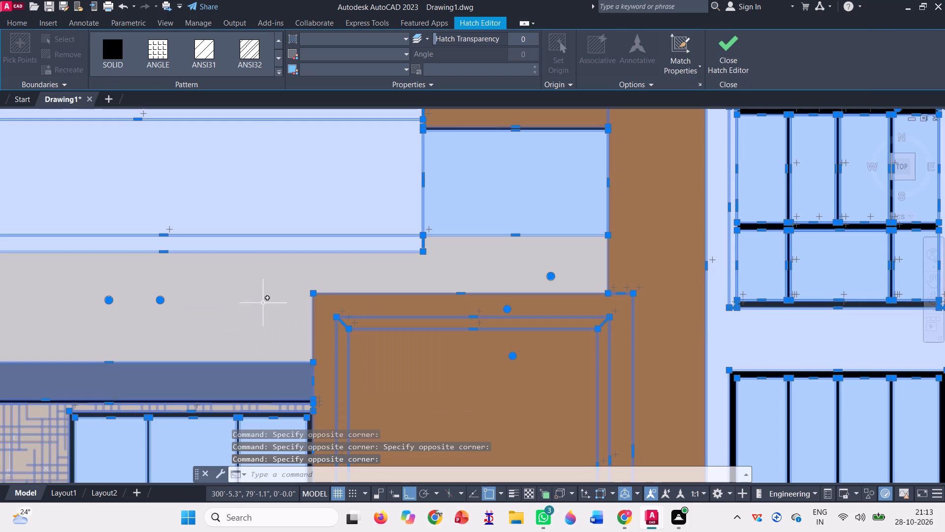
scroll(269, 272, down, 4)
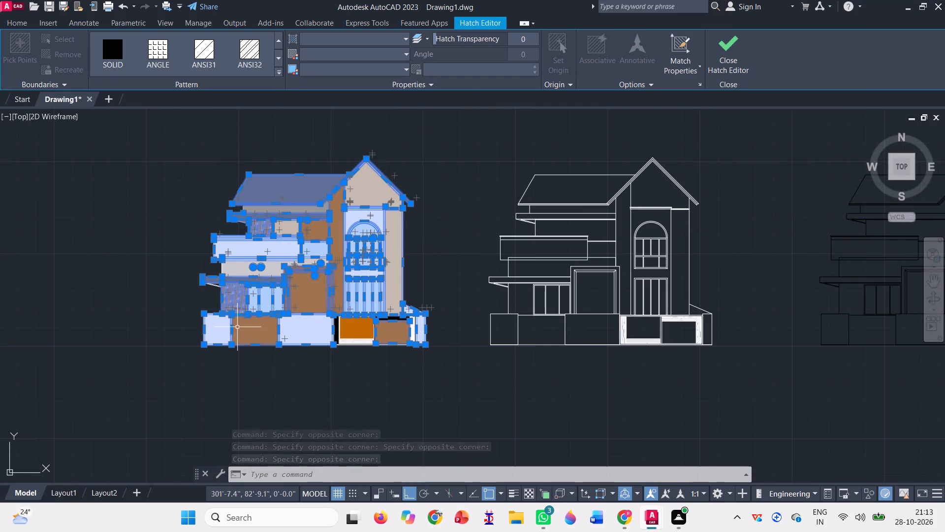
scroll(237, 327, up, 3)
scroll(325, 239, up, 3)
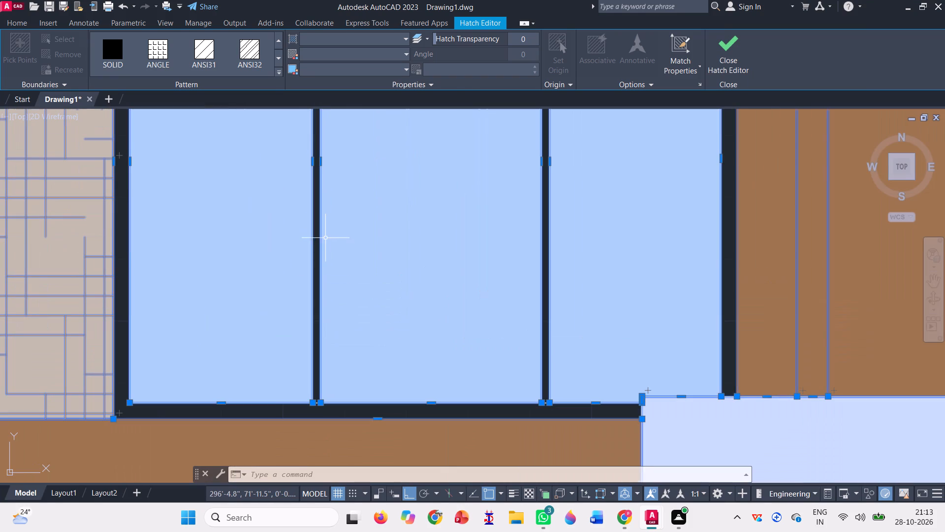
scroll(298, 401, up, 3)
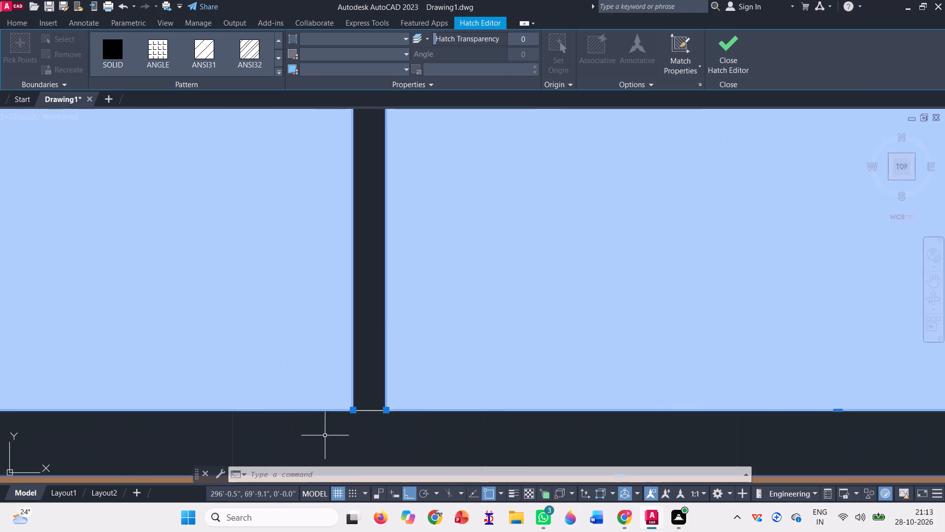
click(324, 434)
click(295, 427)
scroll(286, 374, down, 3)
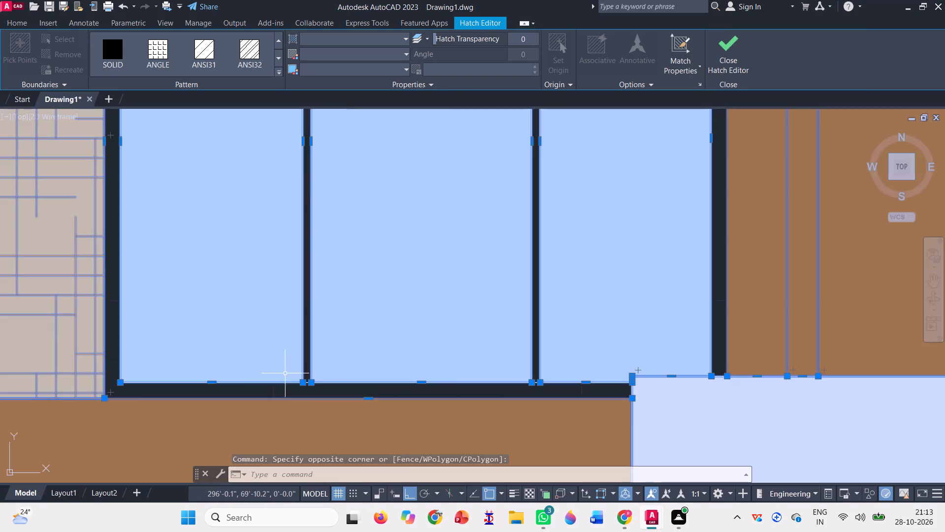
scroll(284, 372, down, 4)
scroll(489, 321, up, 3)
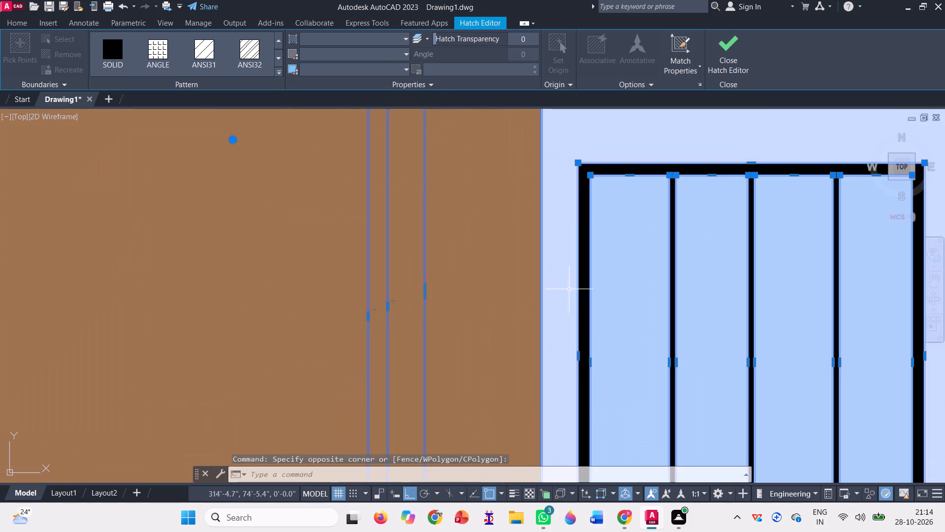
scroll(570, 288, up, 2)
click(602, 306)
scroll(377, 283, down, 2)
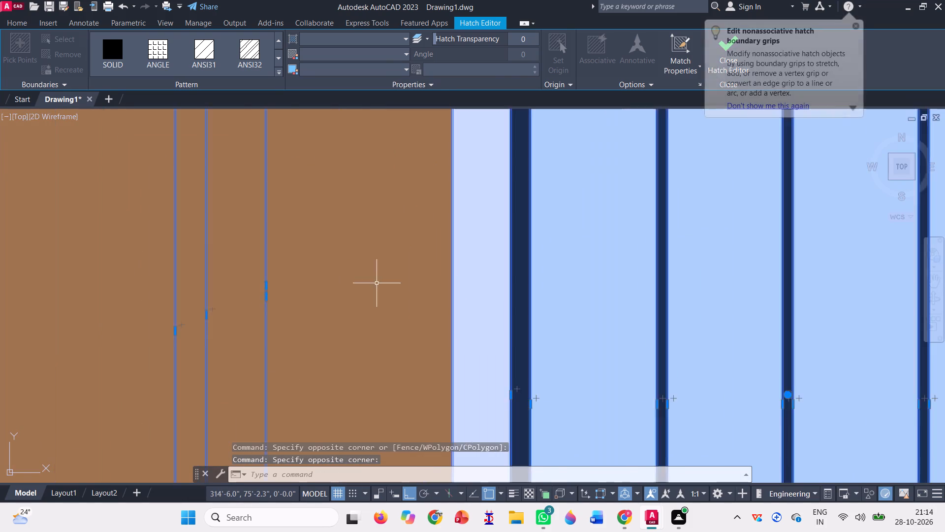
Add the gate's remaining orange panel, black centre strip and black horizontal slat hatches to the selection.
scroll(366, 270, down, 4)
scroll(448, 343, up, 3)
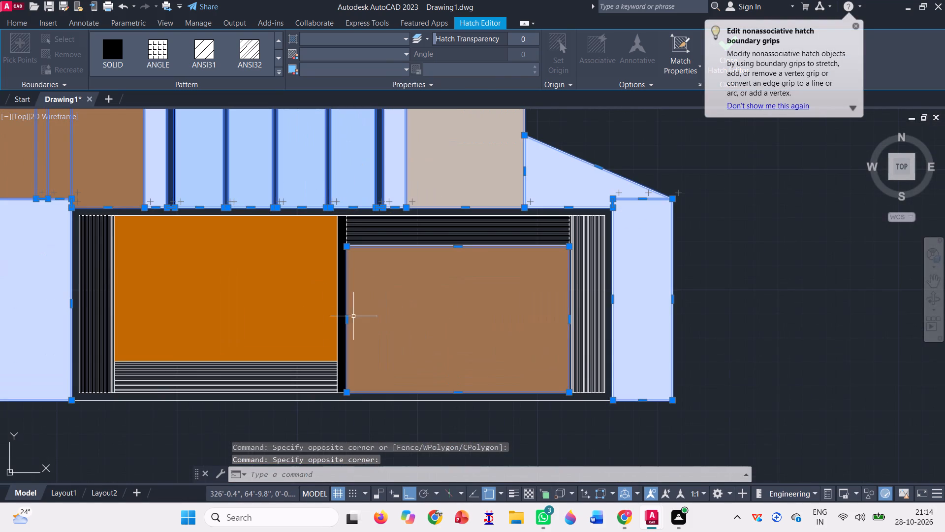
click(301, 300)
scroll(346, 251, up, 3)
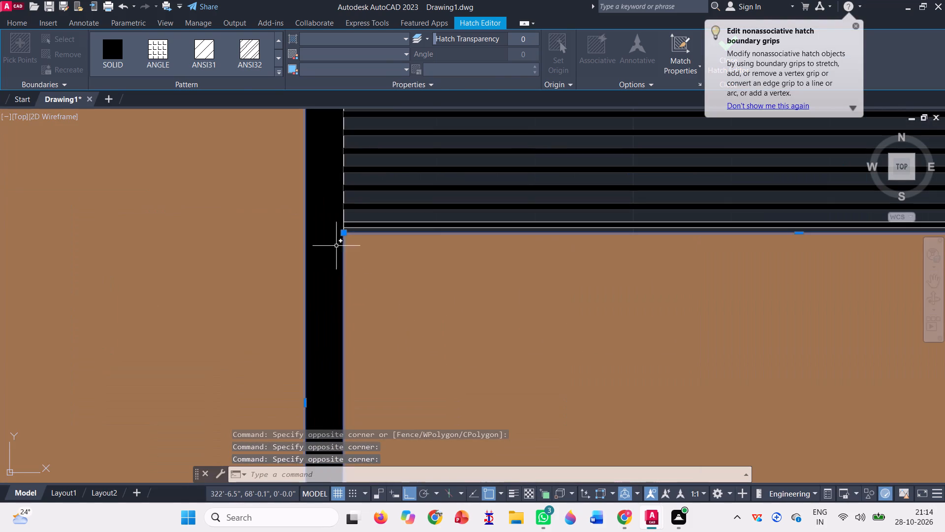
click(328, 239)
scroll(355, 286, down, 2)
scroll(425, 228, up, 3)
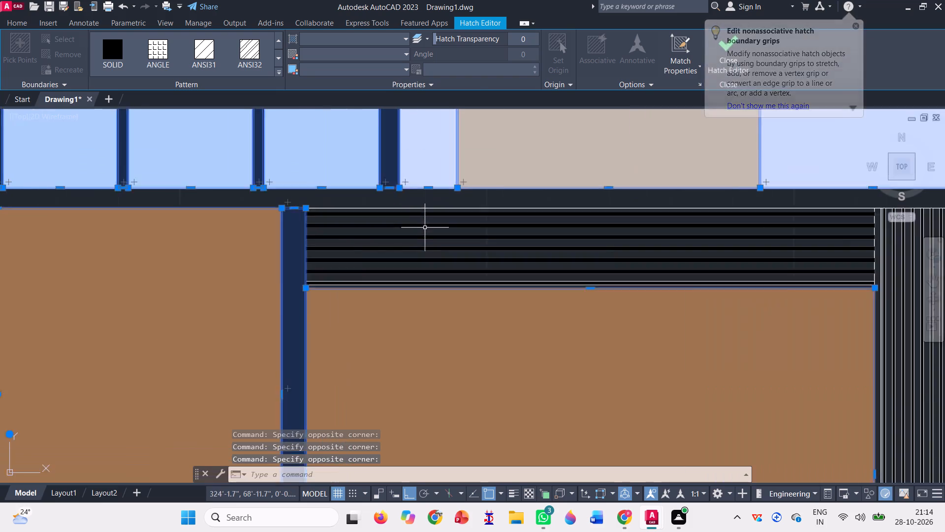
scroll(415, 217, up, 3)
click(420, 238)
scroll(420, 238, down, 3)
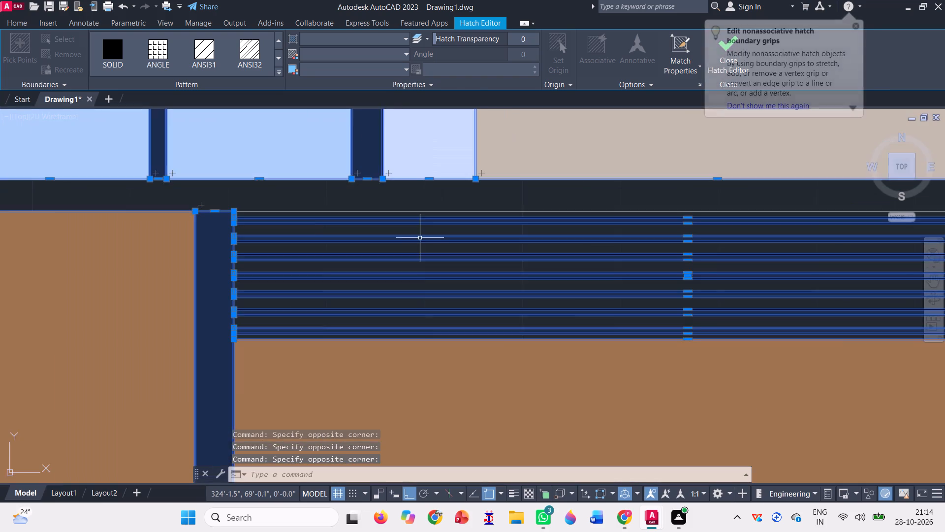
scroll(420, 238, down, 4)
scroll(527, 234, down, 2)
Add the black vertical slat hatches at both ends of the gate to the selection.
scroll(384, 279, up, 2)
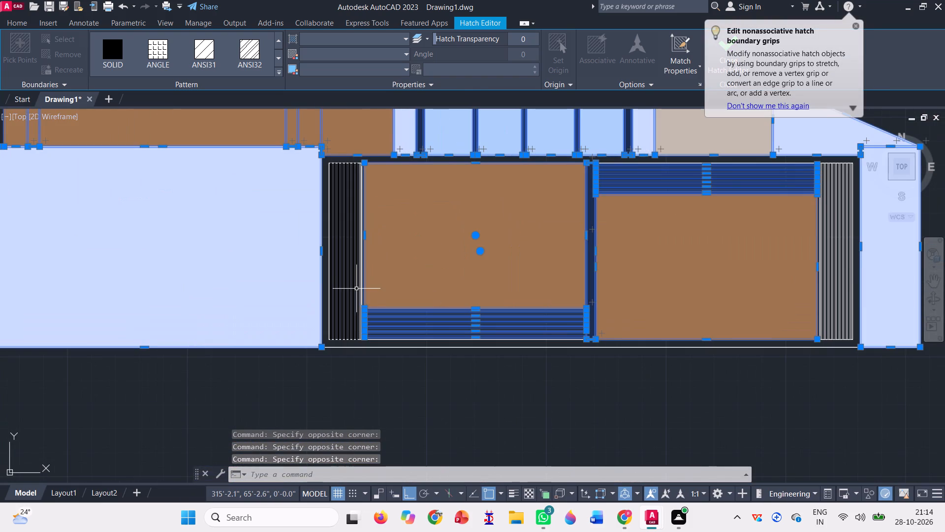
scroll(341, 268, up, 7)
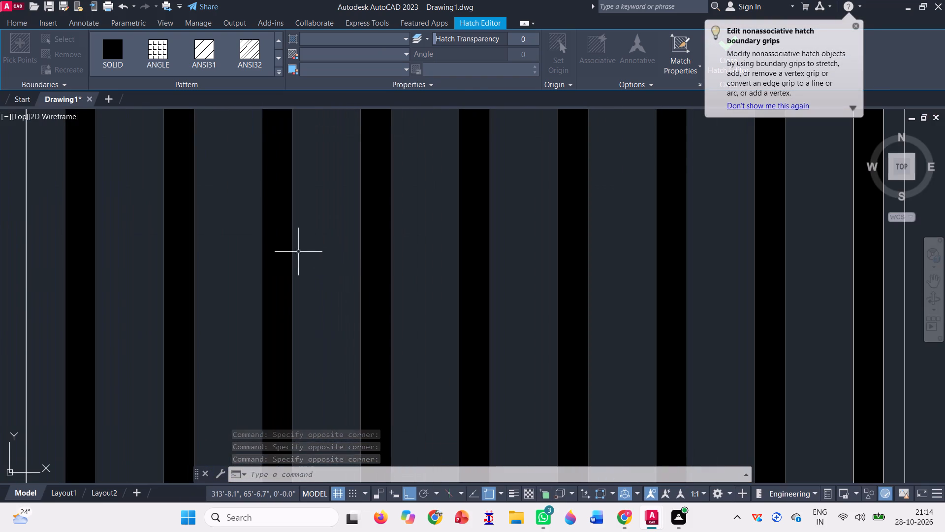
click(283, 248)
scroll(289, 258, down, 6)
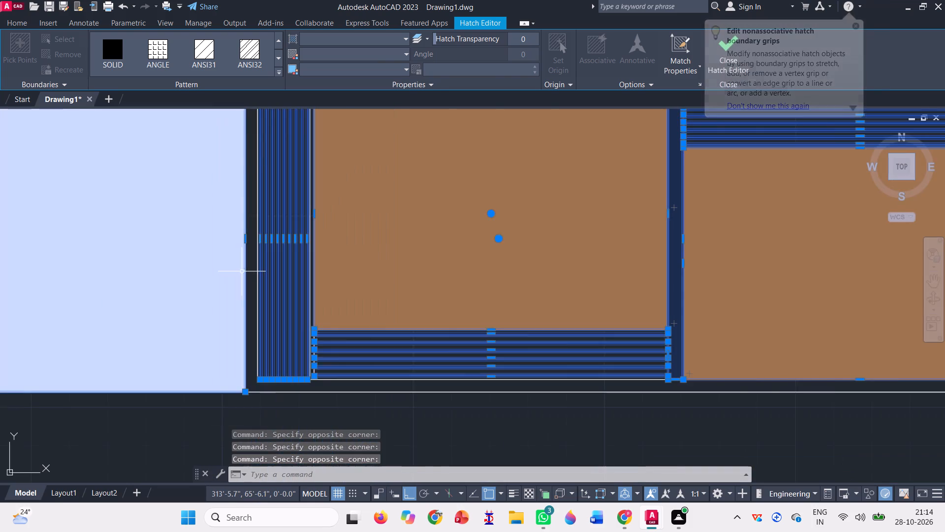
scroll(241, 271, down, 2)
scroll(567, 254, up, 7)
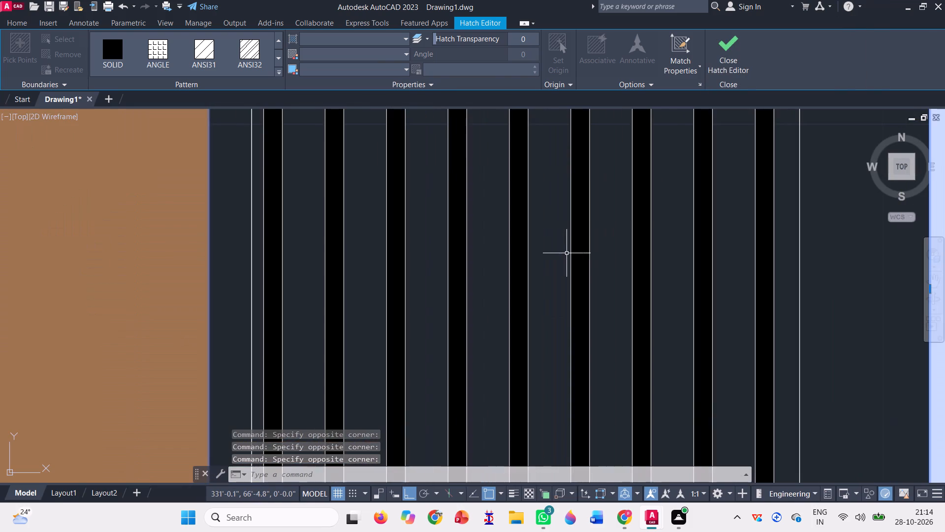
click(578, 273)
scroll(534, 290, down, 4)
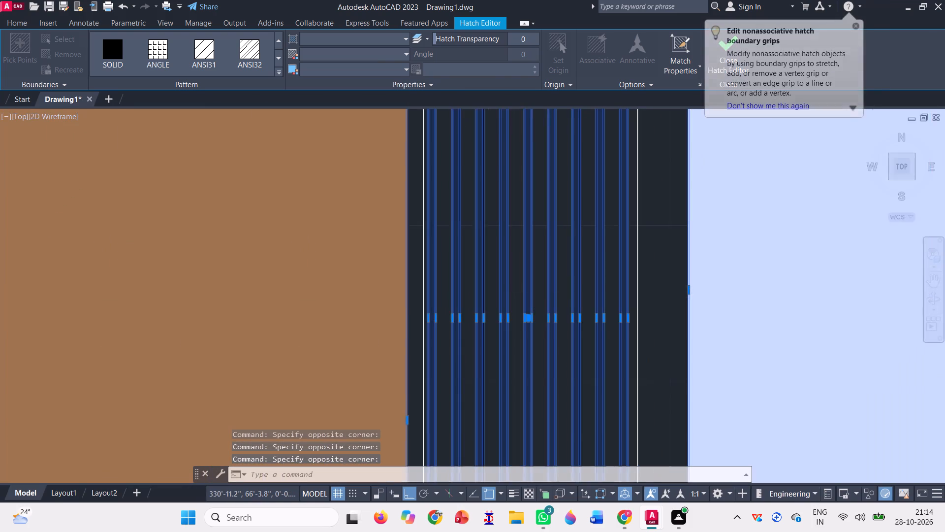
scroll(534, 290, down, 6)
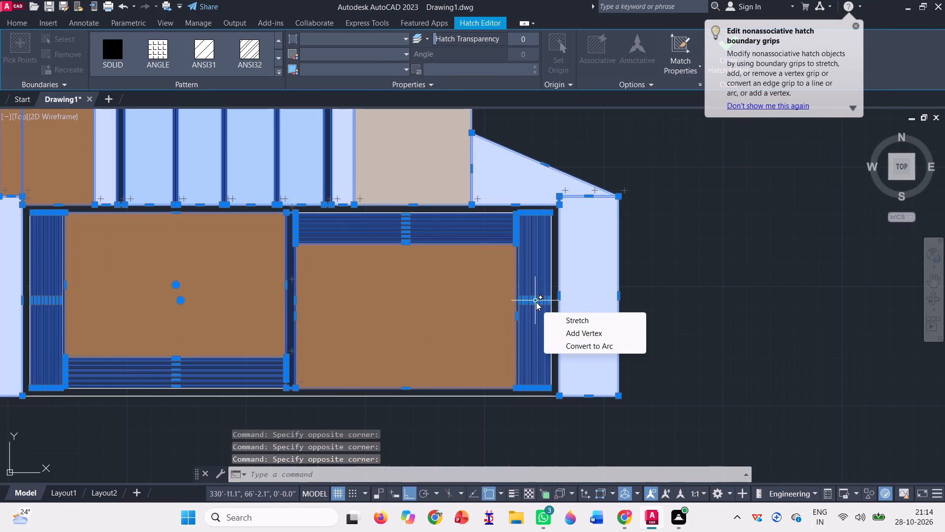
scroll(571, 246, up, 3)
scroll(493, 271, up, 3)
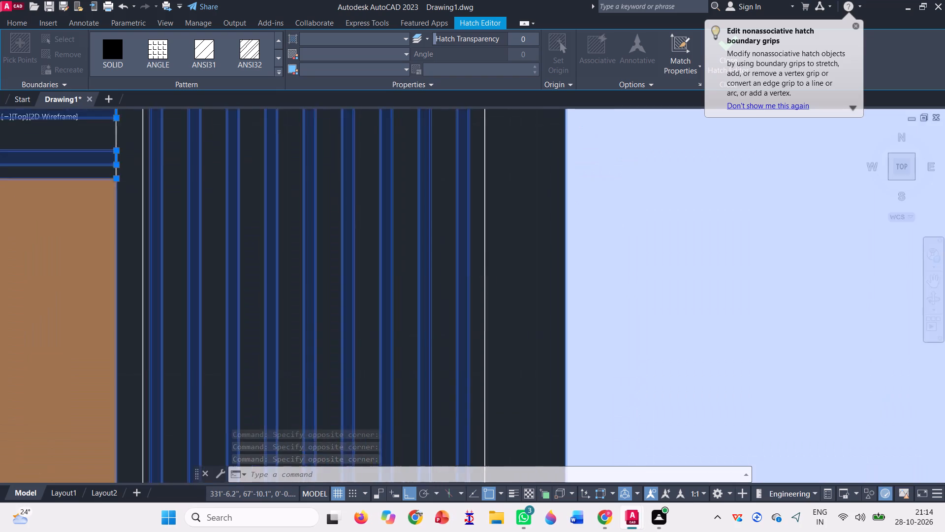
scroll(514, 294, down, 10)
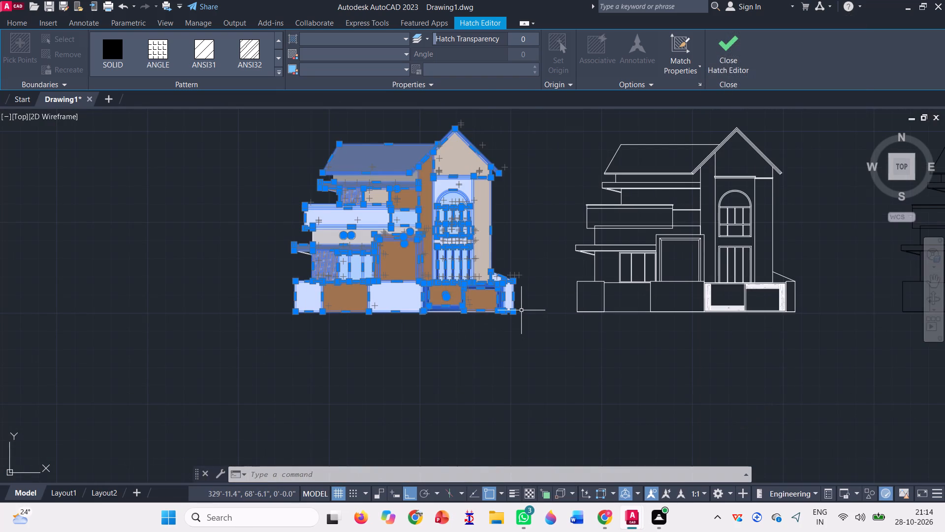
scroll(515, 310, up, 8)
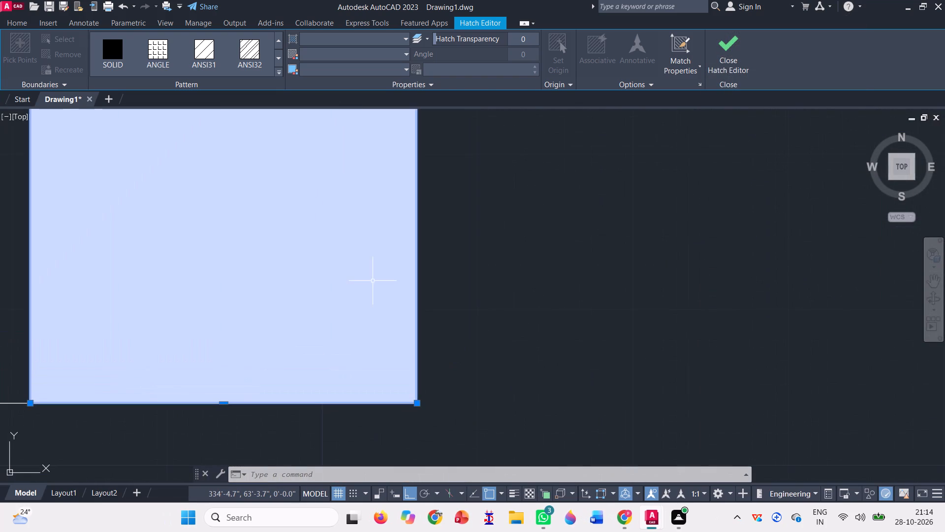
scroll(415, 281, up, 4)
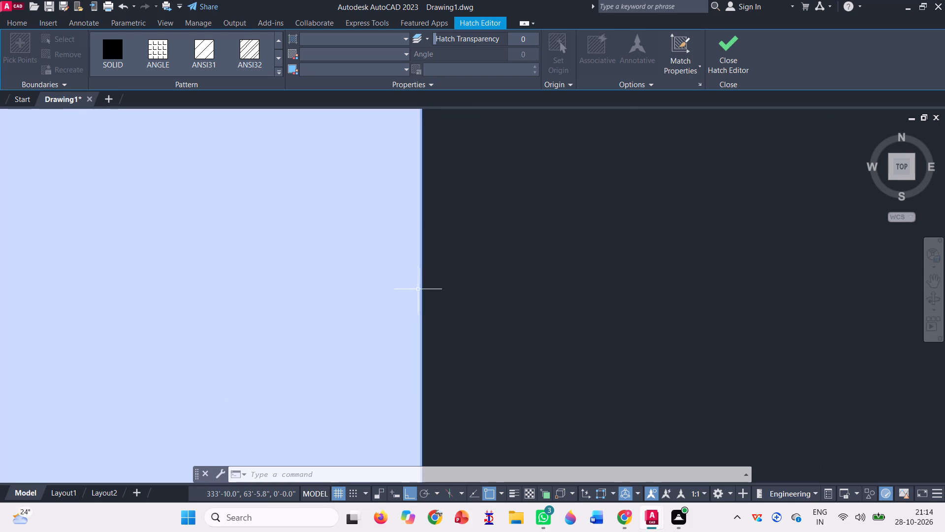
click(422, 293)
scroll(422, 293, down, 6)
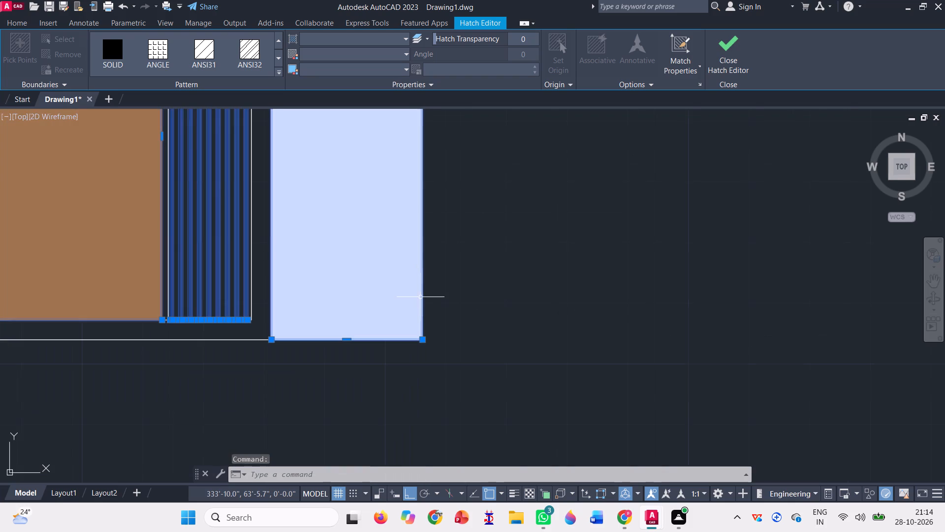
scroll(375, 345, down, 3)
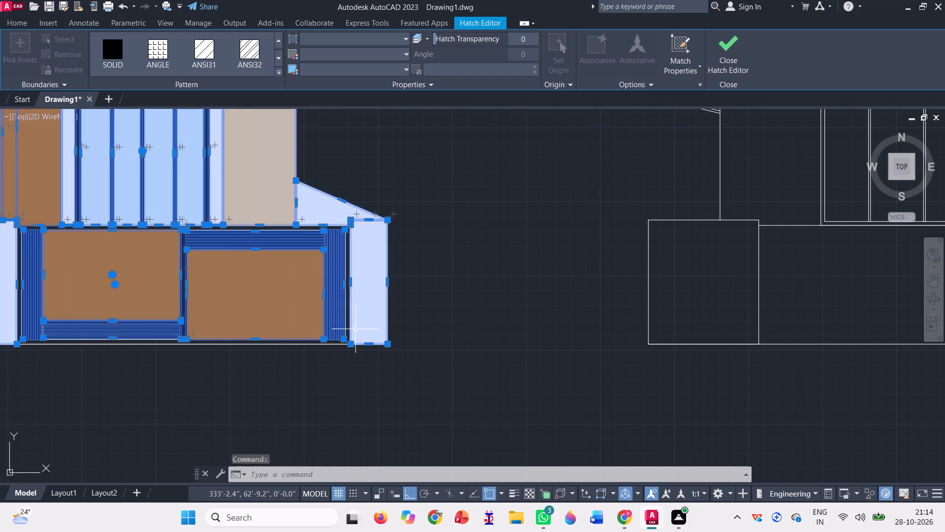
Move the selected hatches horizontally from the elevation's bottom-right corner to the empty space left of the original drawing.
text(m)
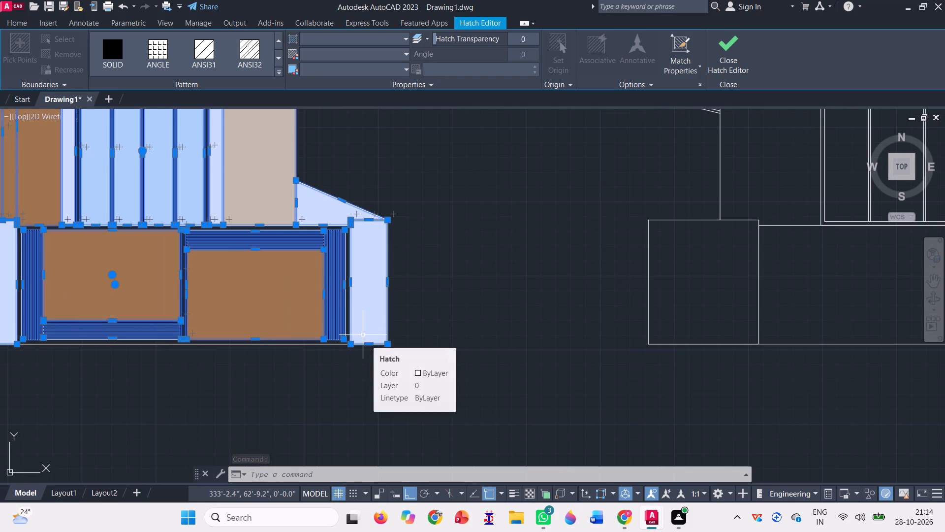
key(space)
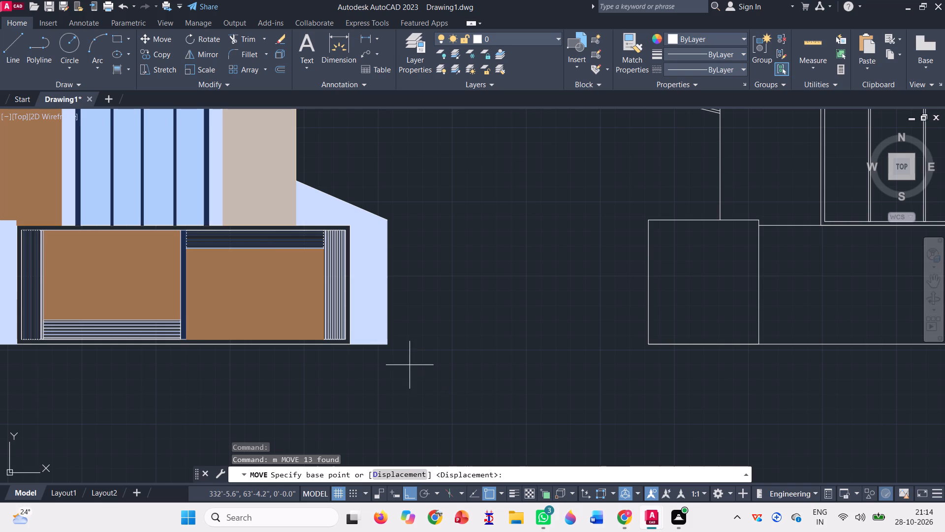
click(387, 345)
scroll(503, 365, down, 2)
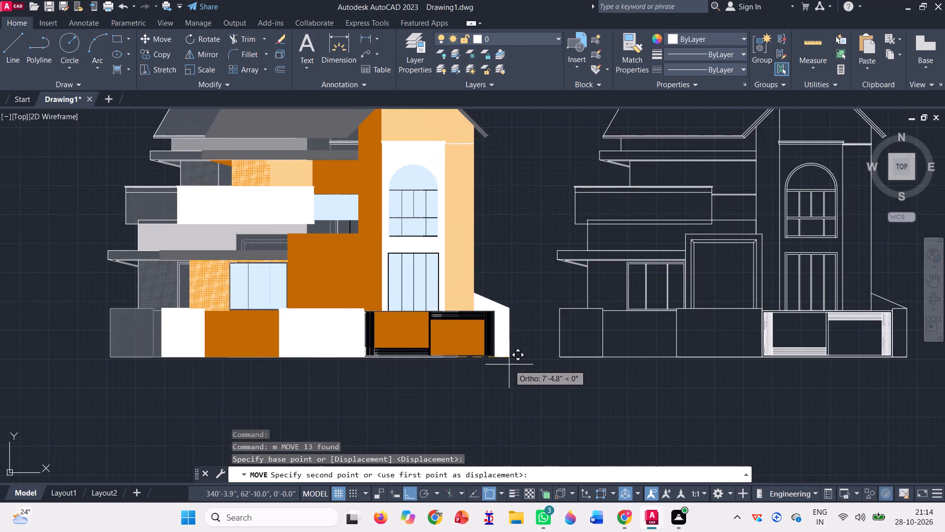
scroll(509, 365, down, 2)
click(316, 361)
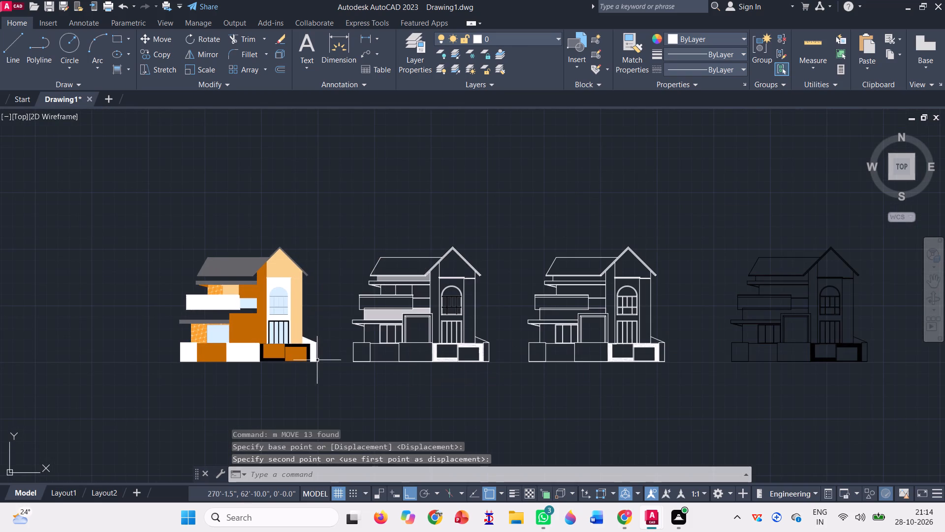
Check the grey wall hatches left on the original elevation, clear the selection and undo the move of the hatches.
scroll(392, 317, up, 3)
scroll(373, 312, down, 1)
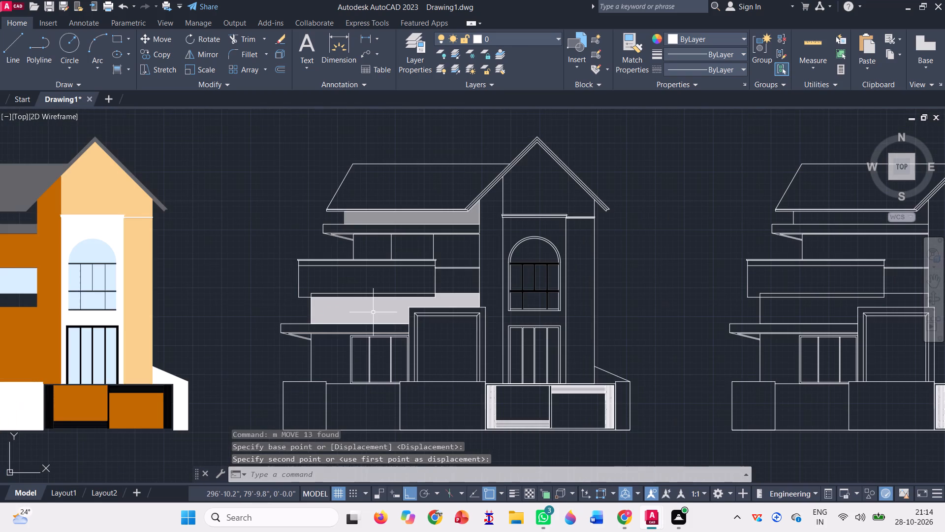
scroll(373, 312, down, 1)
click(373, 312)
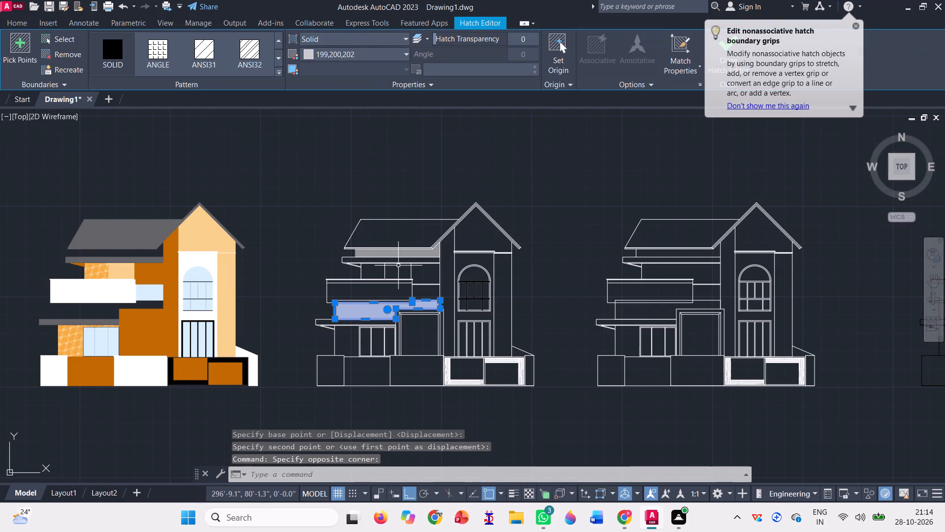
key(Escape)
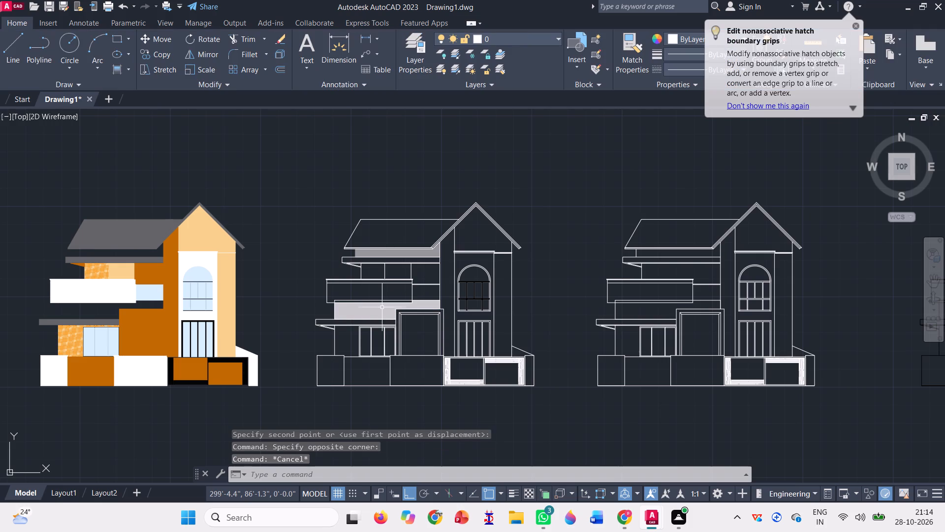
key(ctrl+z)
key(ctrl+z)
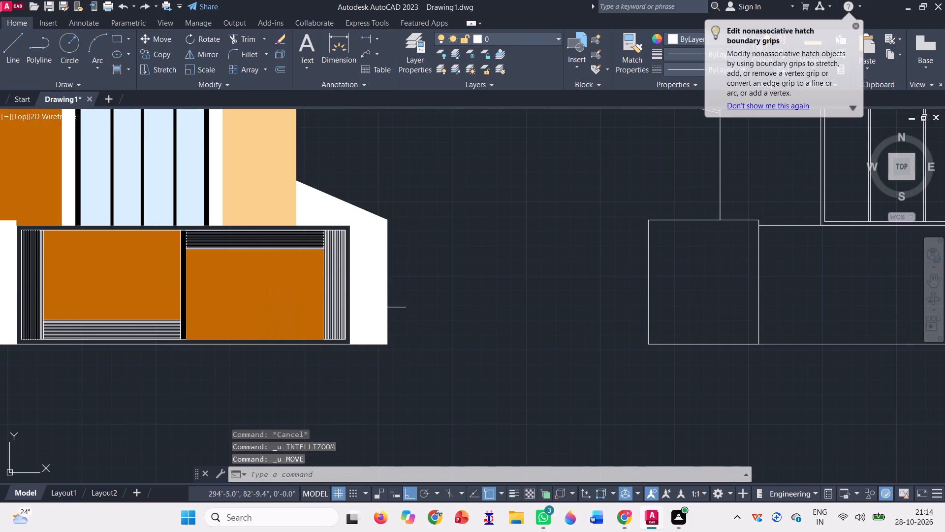
Fill the gate's outer frame on the original elevation with a solid hatch in black (0,0,0).
scroll(399, 372, down, 5)
scroll(388, 364, up, 3)
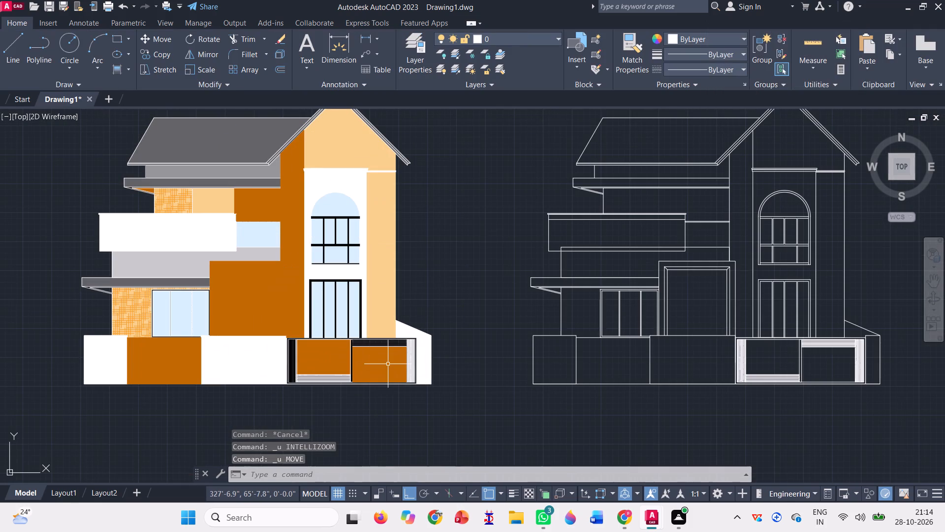
scroll(329, 360, up, 2)
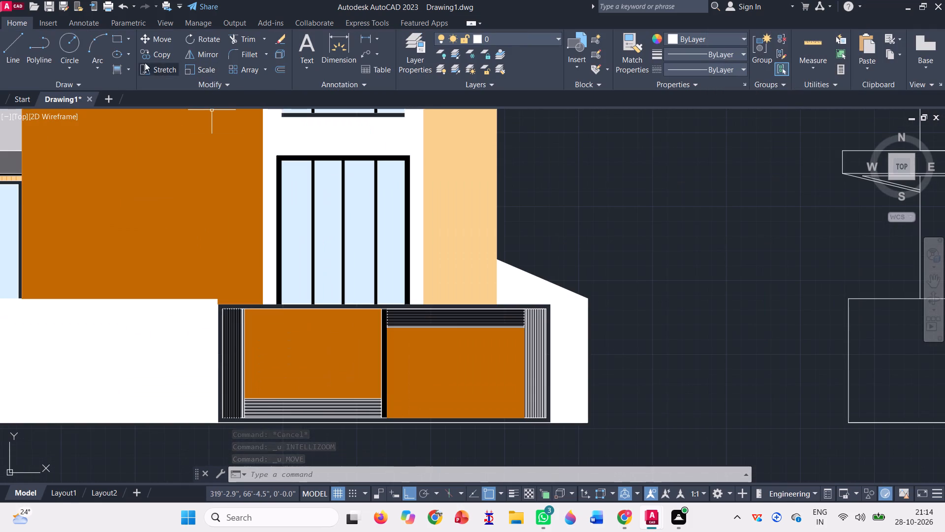
click(111, 68)
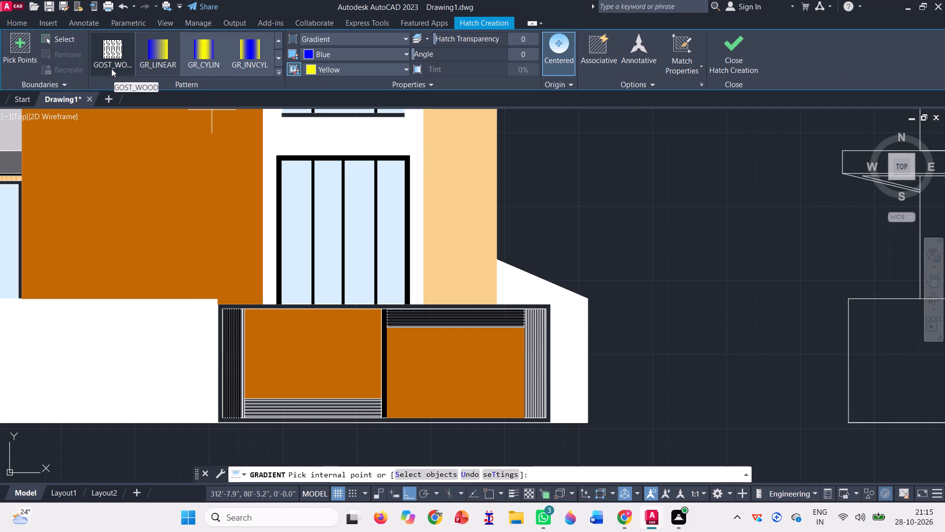
scroll(138, 59, up, 8)
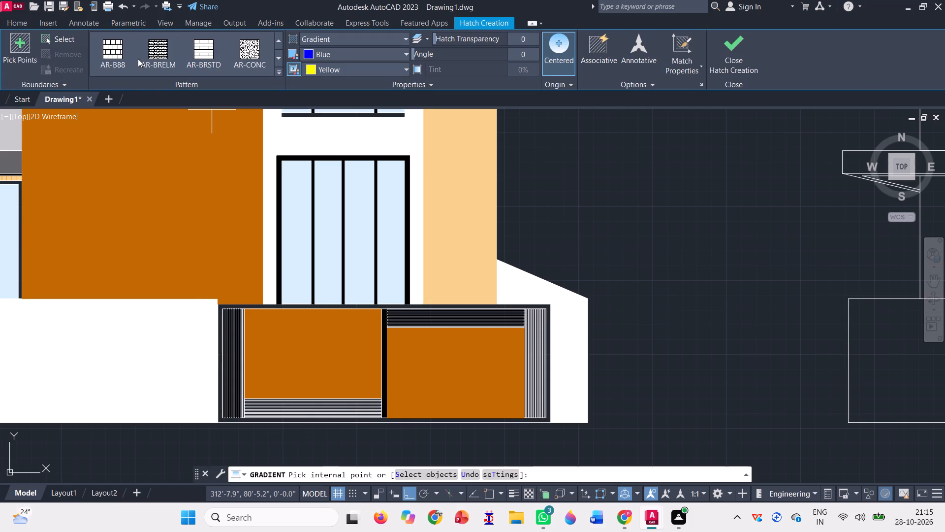
scroll(138, 59, up, 3)
click(102, 52)
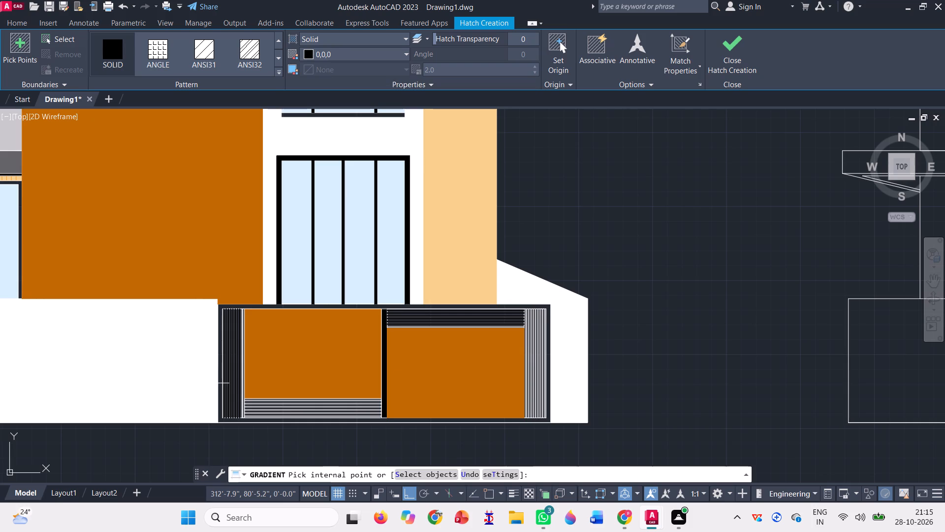
scroll(206, 313, up, 3)
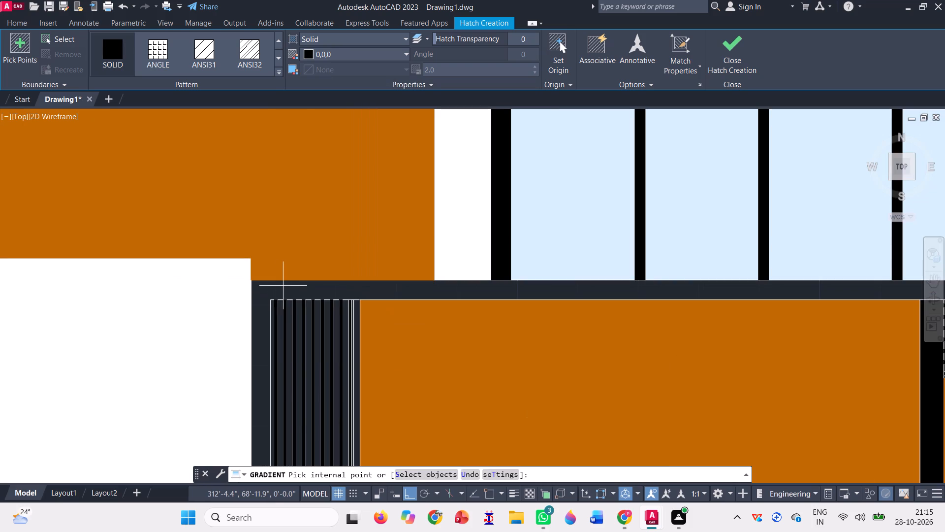
scroll(280, 286, up, 4)
click(255, 292)
scroll(249, 298, down, 7)
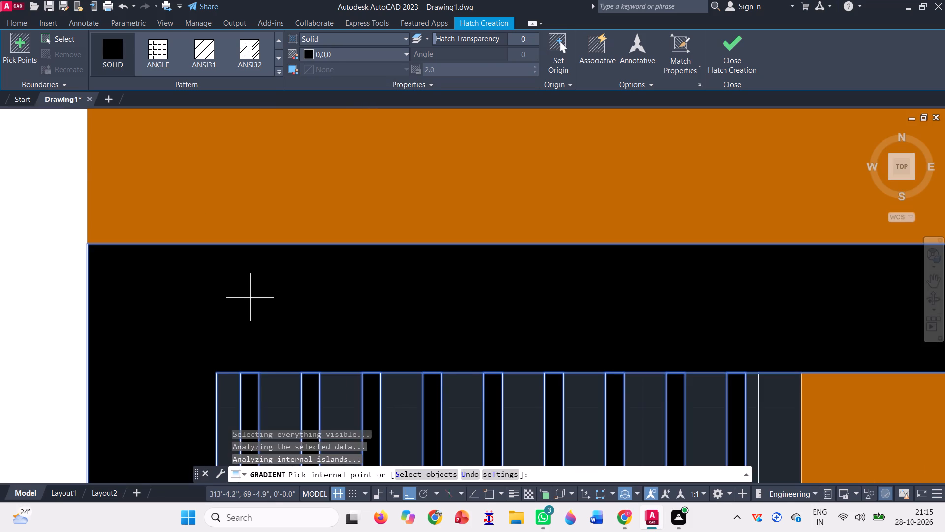
scroll(235, 300, down, 10)
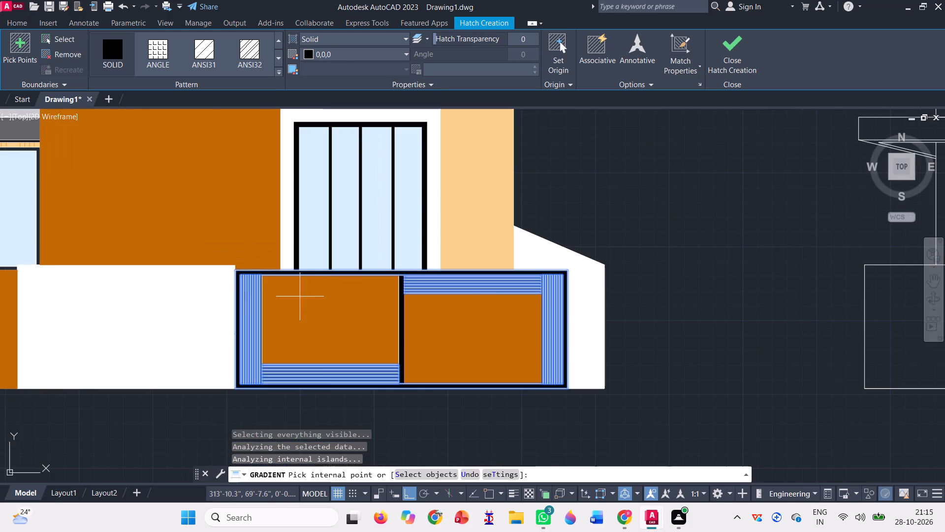
scroll(412, 324, up, 3)
scroll(365, 322, down, 2)
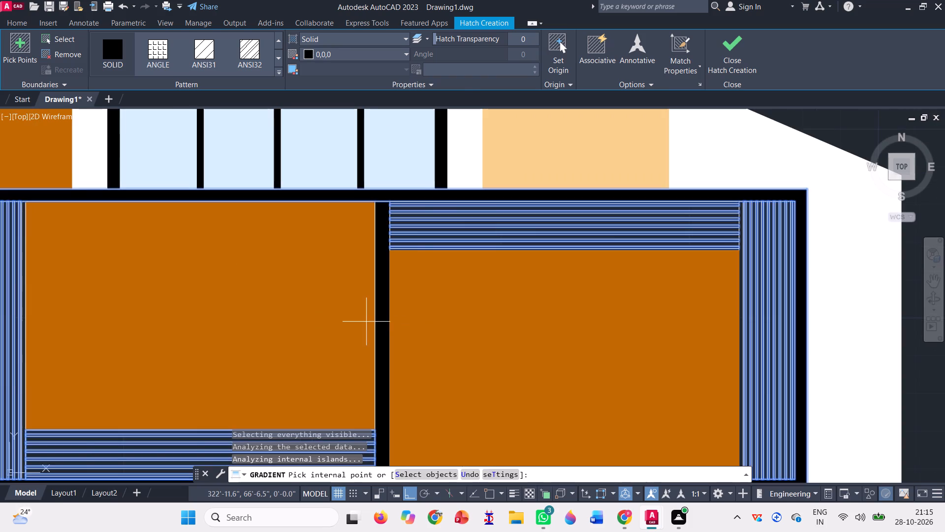
scroll(365, 322, down, 3)
click(736, 56)
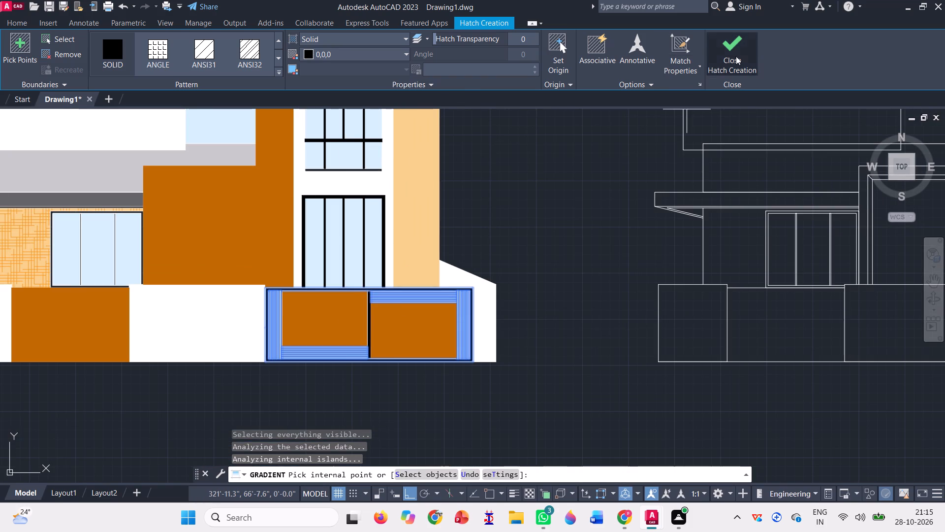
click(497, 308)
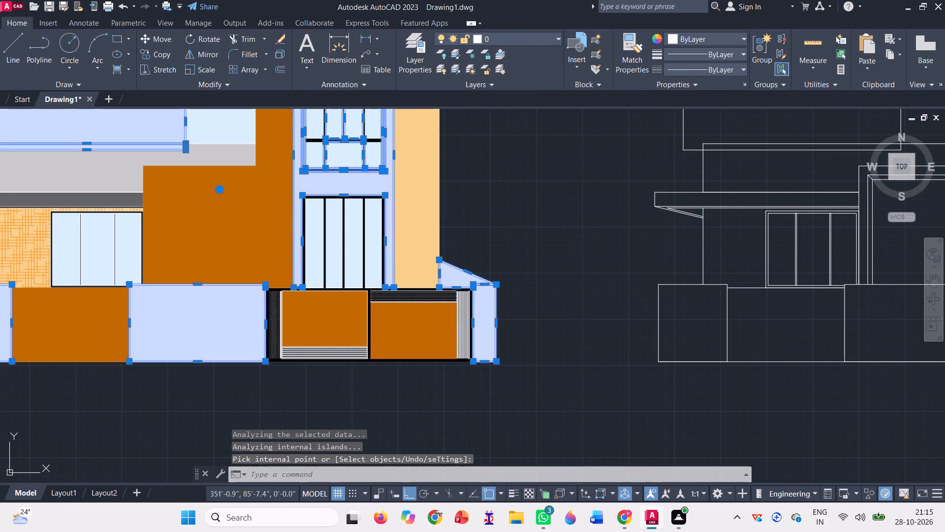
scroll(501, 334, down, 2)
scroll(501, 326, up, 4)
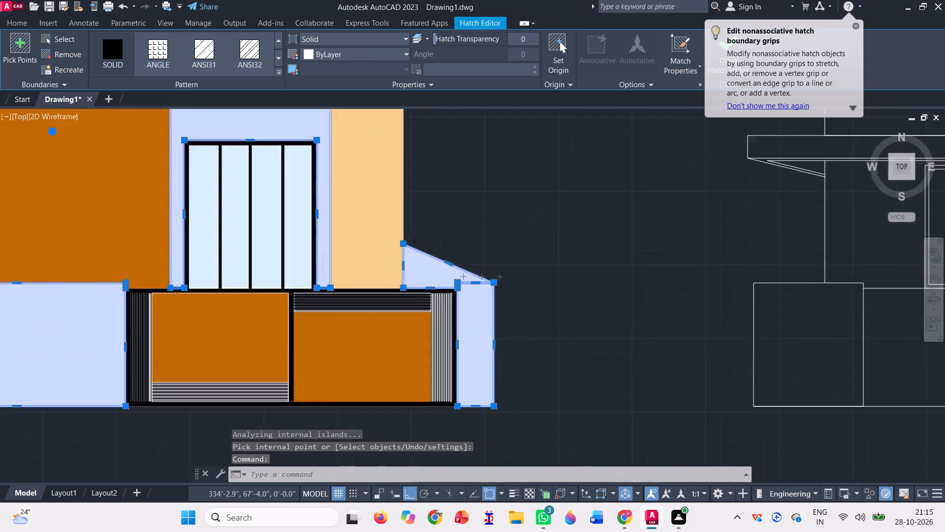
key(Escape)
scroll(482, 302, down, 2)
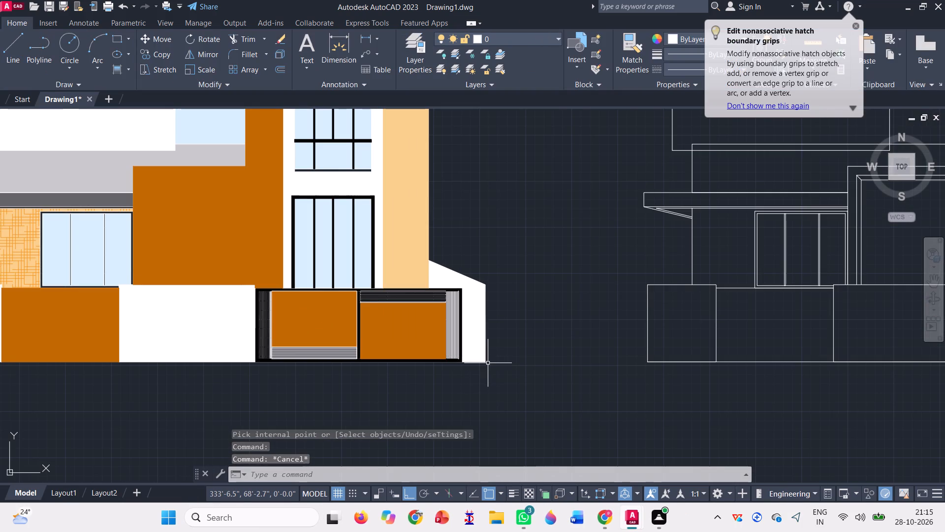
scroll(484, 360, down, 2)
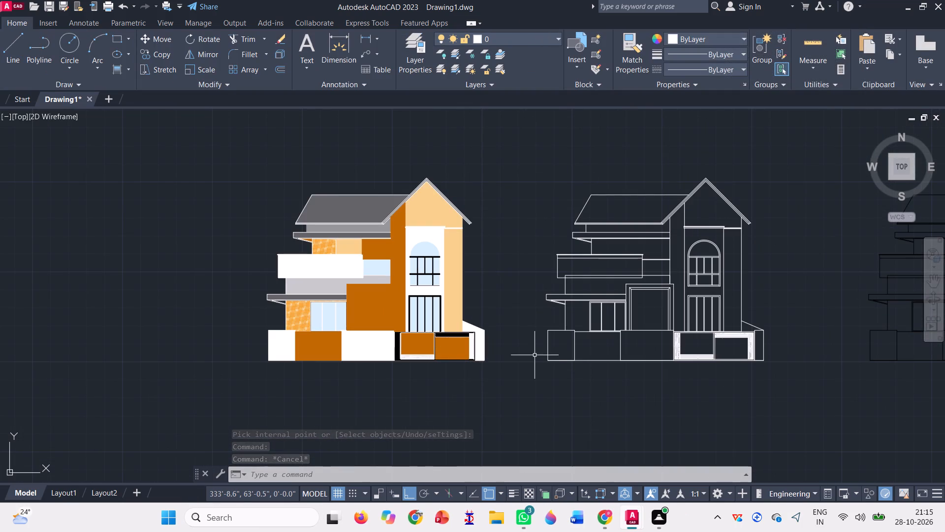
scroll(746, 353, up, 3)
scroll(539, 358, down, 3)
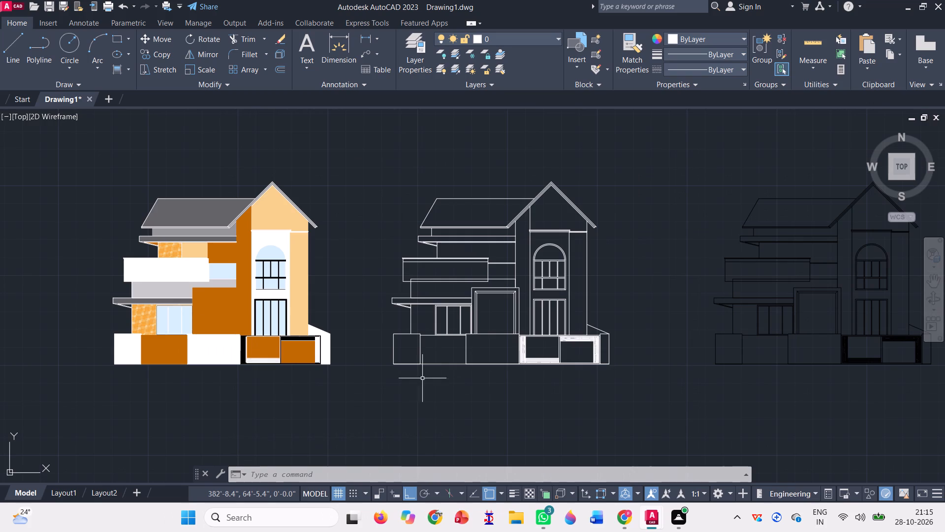
Select the original elevation's dark grey roof, mid-grey band, dark orange wall and light orange gable hatches.
click(184, 207)
scroll(191, 227, up, 6)
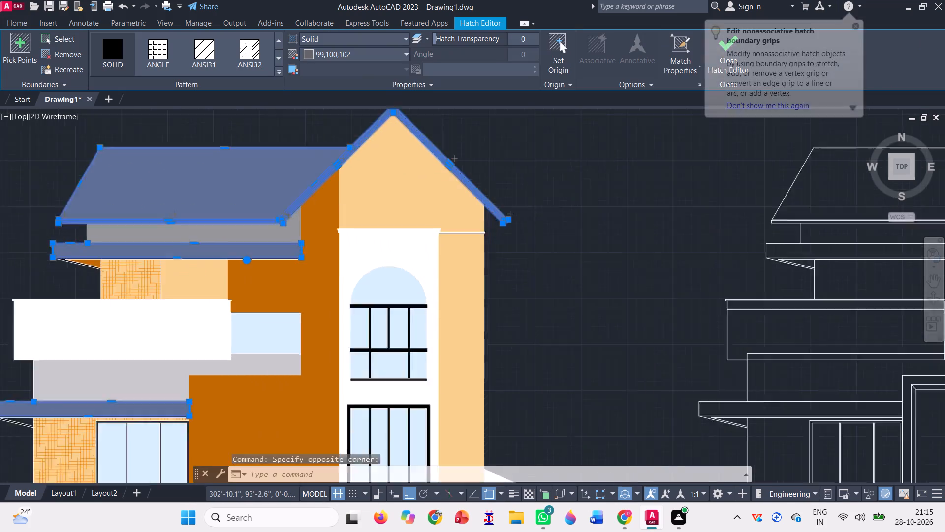
click(194, 232)
scroll(213, 264, down, 2)
click(271, 296)
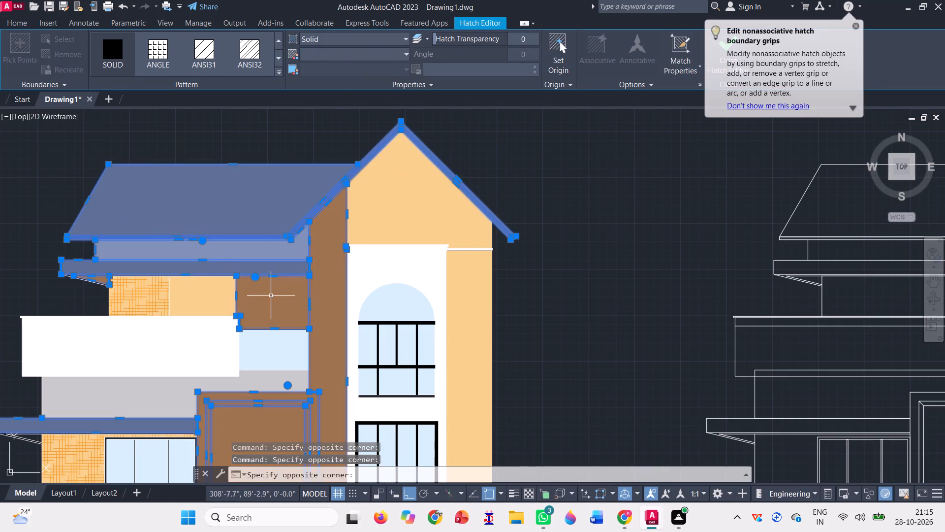
click(396, 193)
scroll(424, 283, up, 1)
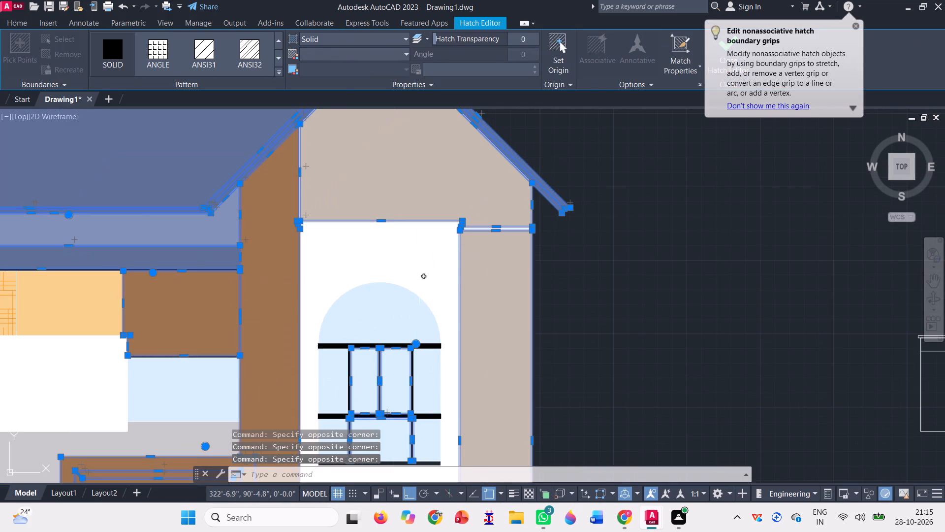
Add the white wall, light blue glass and black arched-window bar hatches to the selection.
click(419, 281)
click(383, 308)
scroll(380, 270, down, 3)
scroll(376, 289, up, 3)
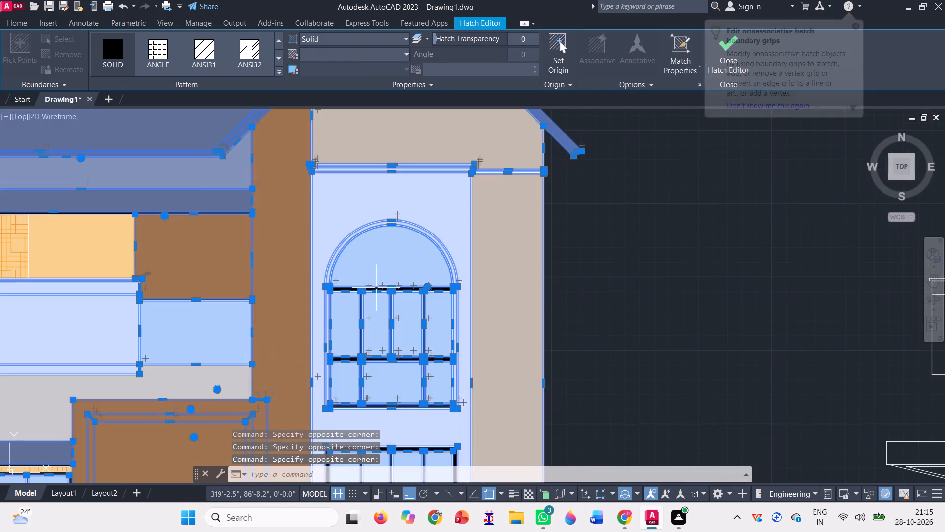
scroll(374, 285, up, 4)
click(376, 309)
scroll(369, 286, down, 5)
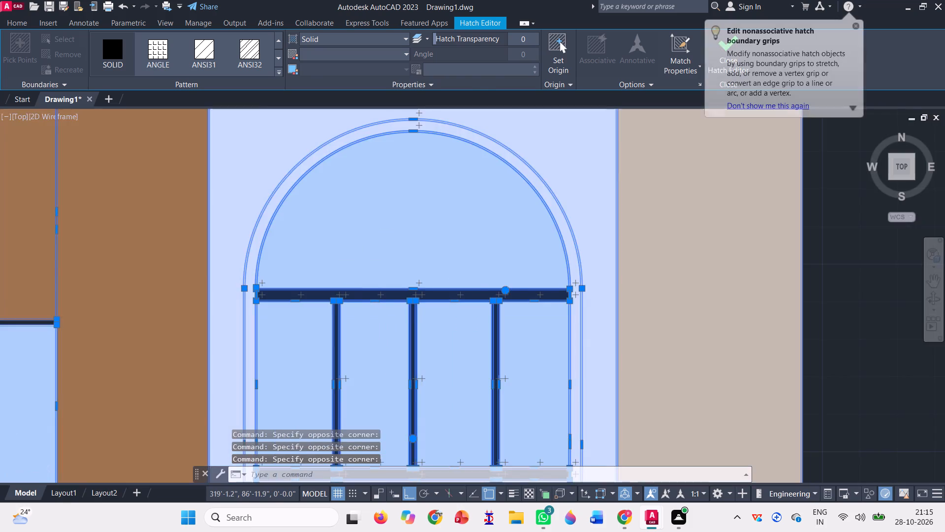
scroll(359, 261, down, 2)
scroll(346, 230, up, 4)
scroll(363, 272, up, 2)
scroll(357, 225, down, 2)
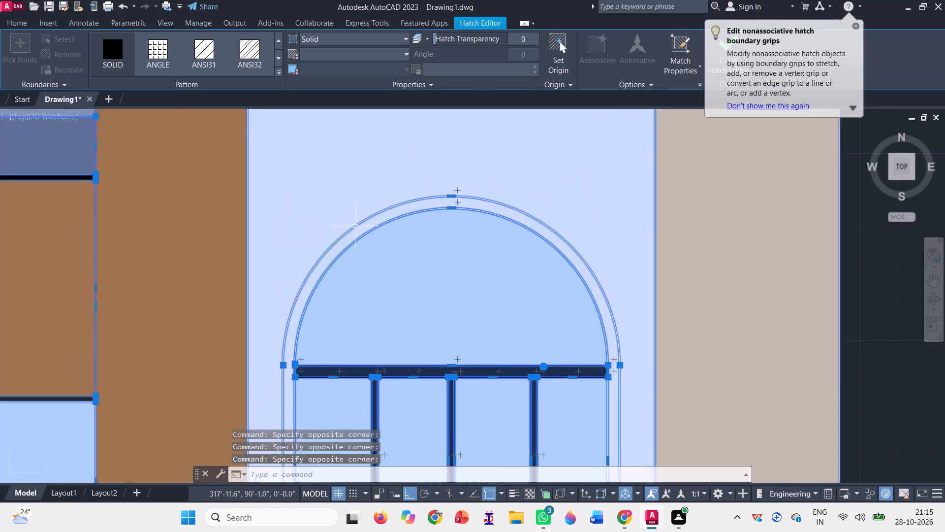
scroll(355, 226, down, 6)
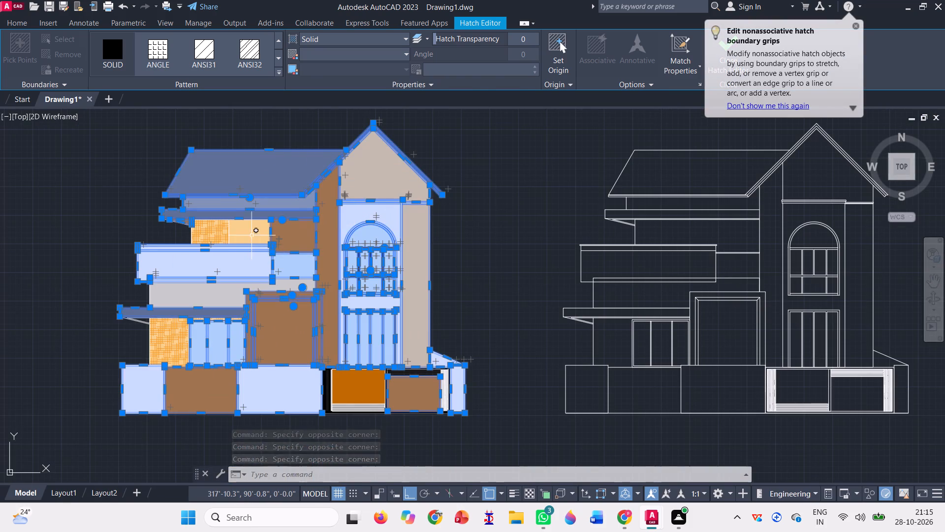
Add the light orange upper-storey wall hatch and the patterned wall hatches to the selection.
scroll(253, 234, up, 3)
click(253, 234)
scroll(94, 235, up, 3)
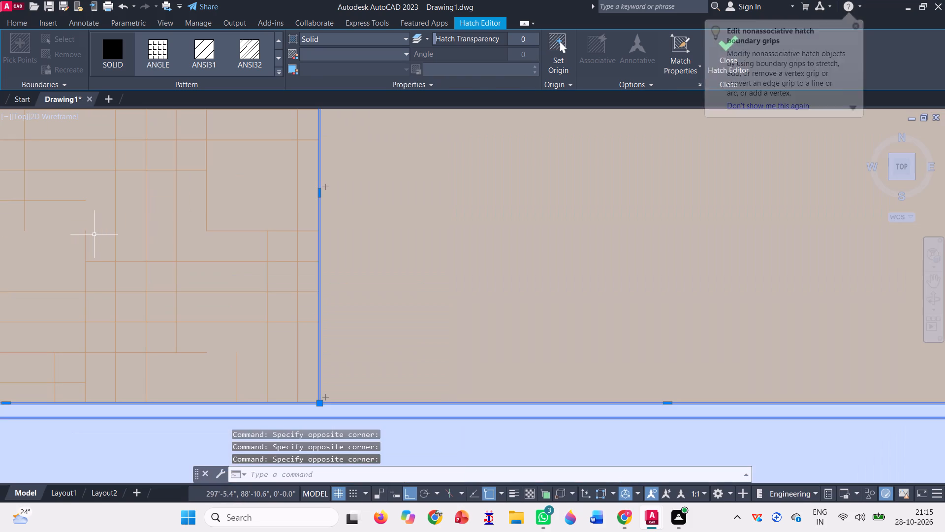
click(150, 259)
click(135, 246)
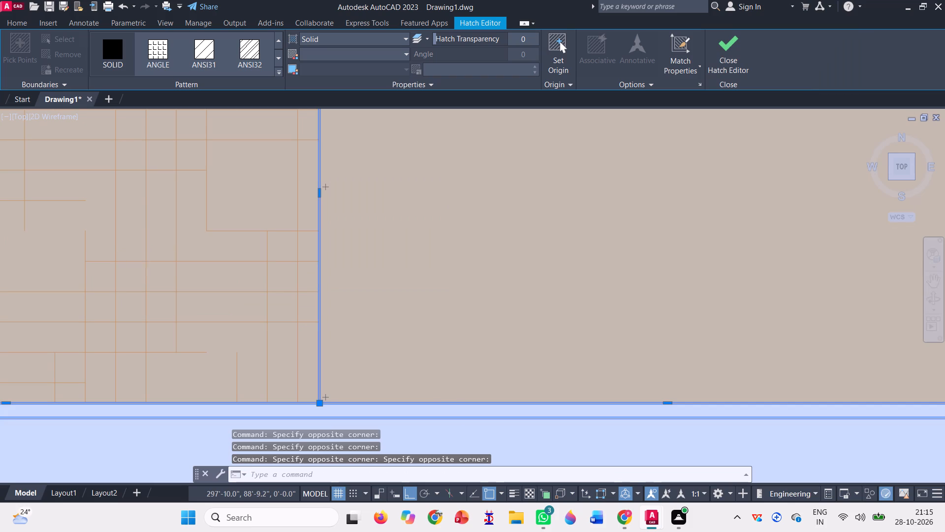
click(147, 255)
scroll(161, 251, down, 6)
scroll(214, 241, down, 1)
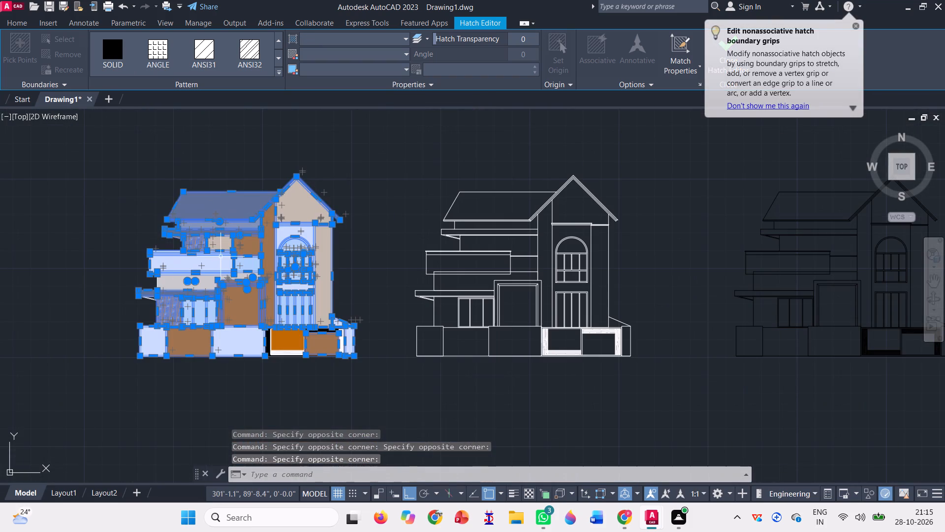
scroll(217, 287, up, 3)
scroll(237, 273, down, 2)
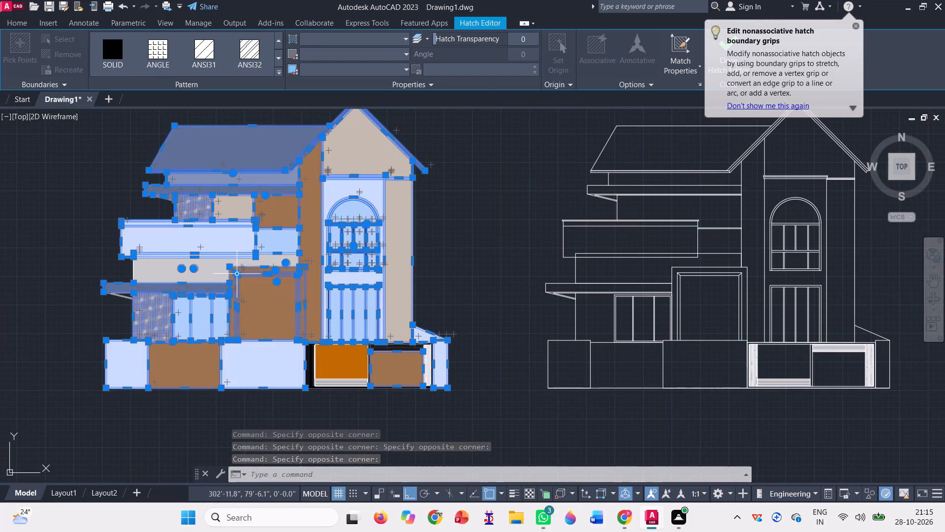
Add the black edging hatch beneath the lower canopy to the selection and try picking the ground-floor window's frame strip.
scroll(110, 315, up, 3)
scroll(157, 230, up, 3)
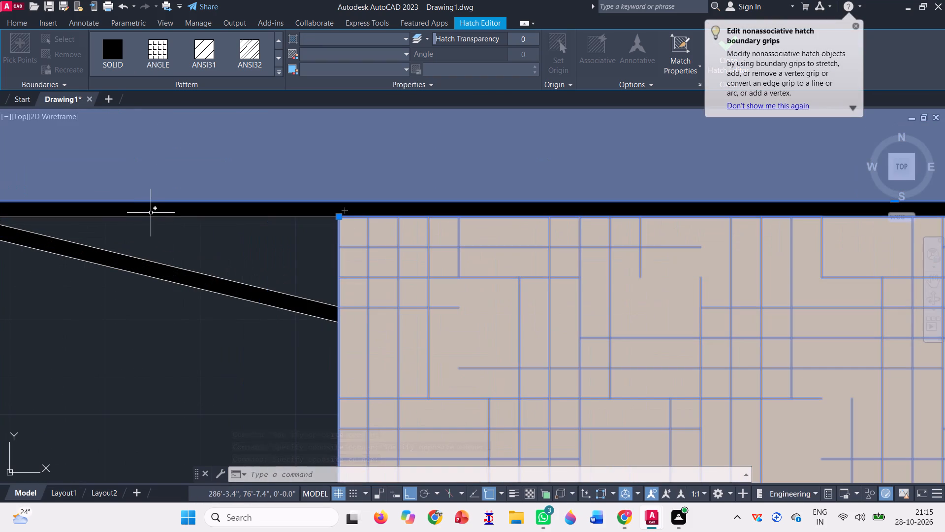
click(145, 208)
scroll(186, 232, down, 5)
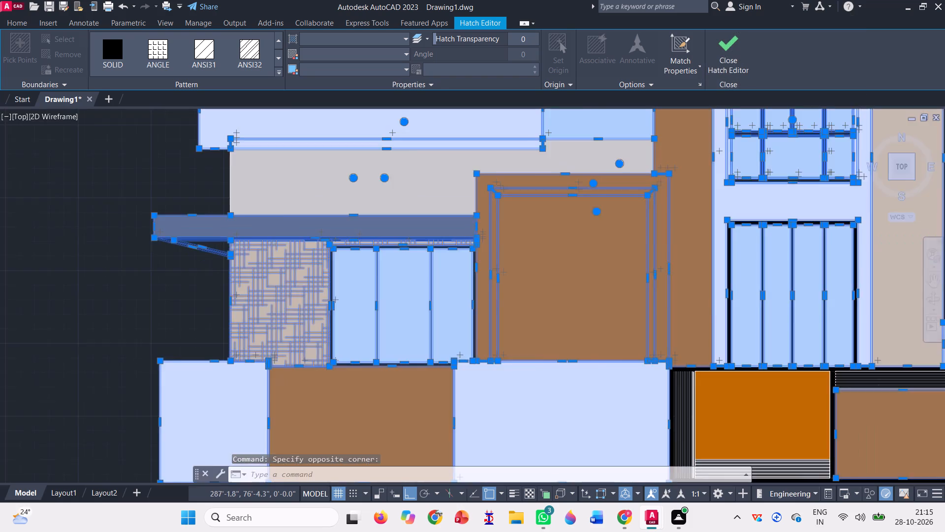
scroll(275, 235, down, 1)
scroll(284, 258, up, 7)
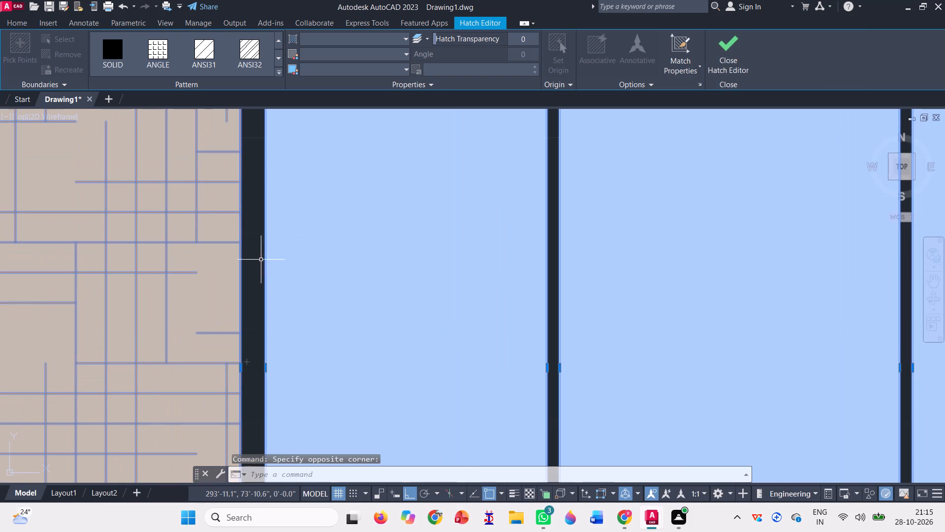
click(258, 256)
click(254, 254)
scroll(262, 255, down, 6)
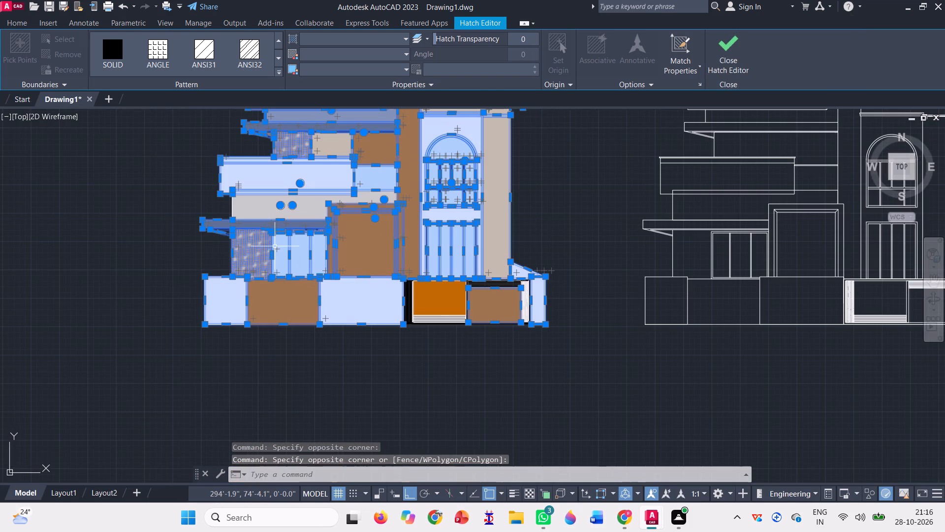
Add the gate's remaining orange panel, black centre strip, black frame and slats, and the tall window's black bar hatches to the selection.
scroll(433, 292, up, 3)
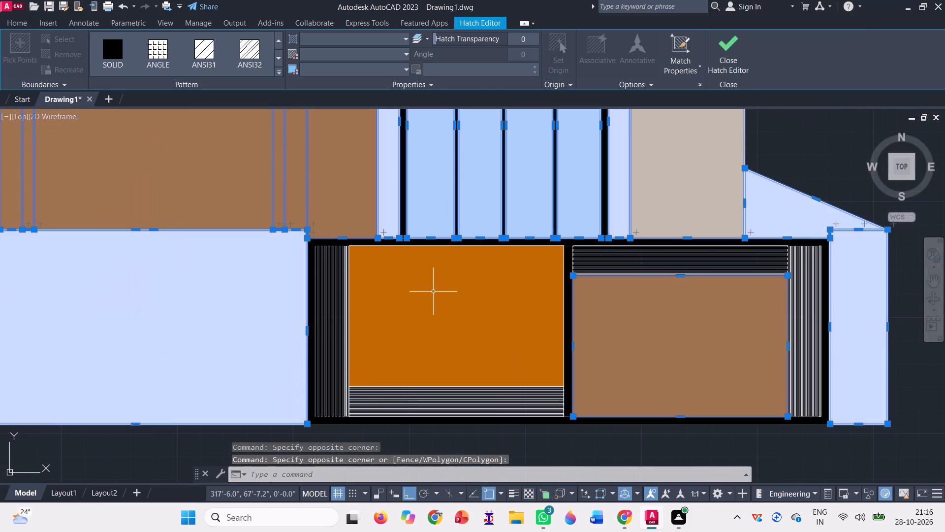
click(392, 301)
scroll(602, 259, up, 3)
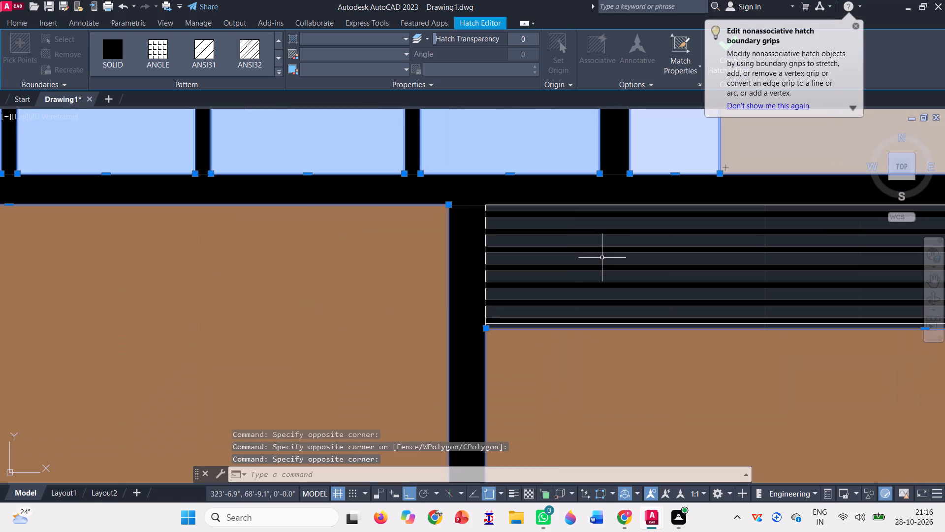
click(470, 224)
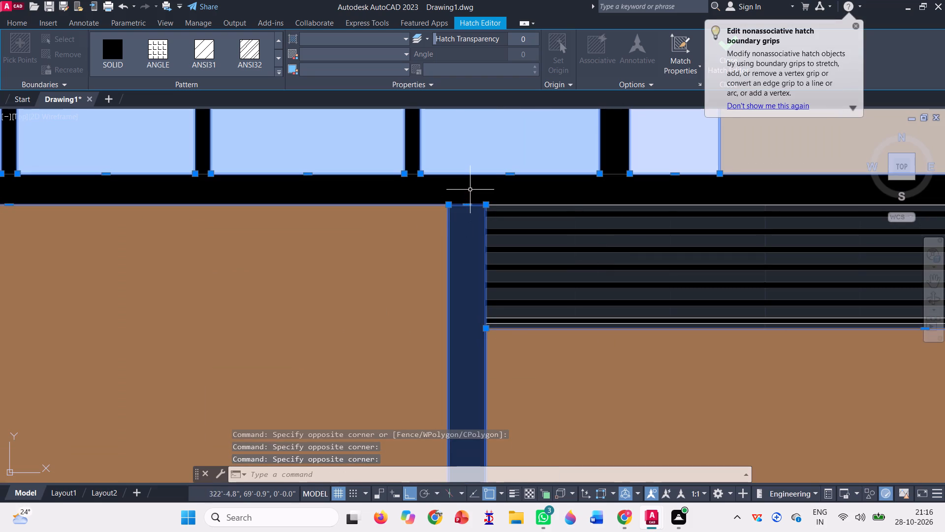
click(470, 190)
scroll(418, 133, up, 2)
click(407, 159)
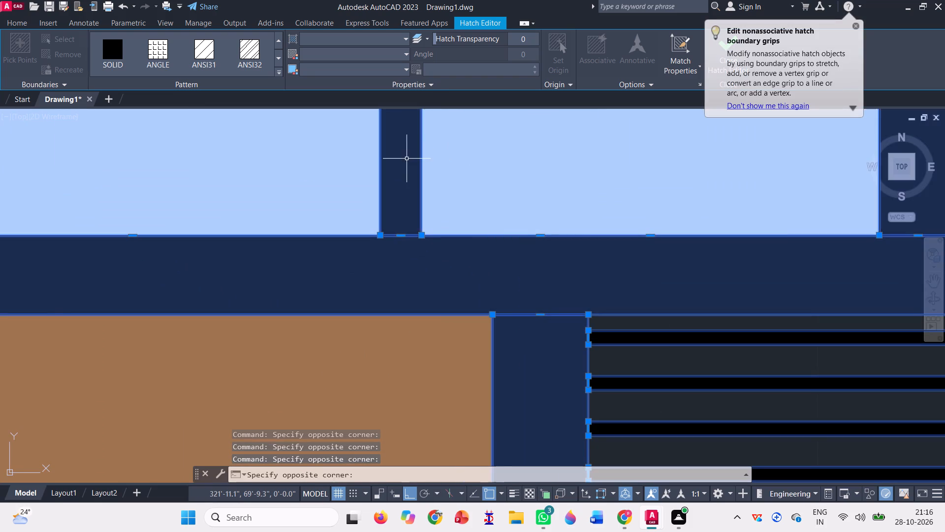
scroll(413, 186, down, 7)
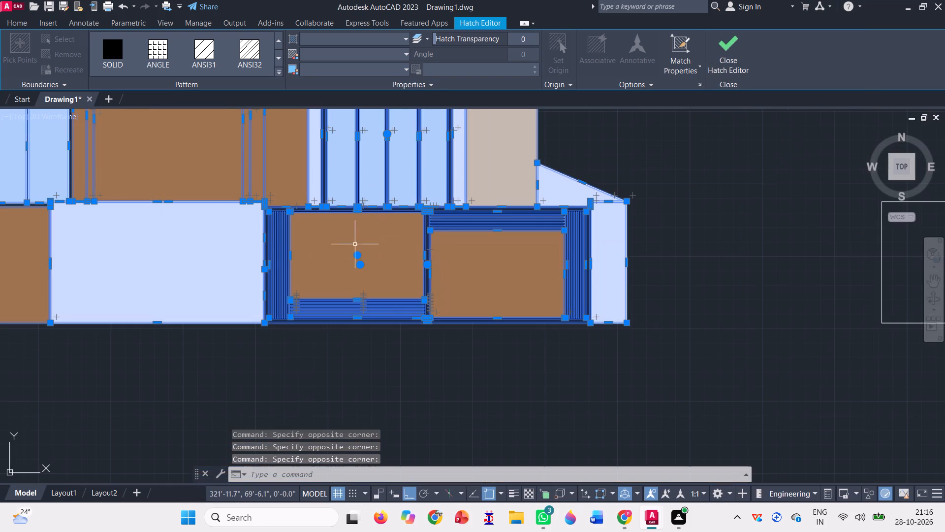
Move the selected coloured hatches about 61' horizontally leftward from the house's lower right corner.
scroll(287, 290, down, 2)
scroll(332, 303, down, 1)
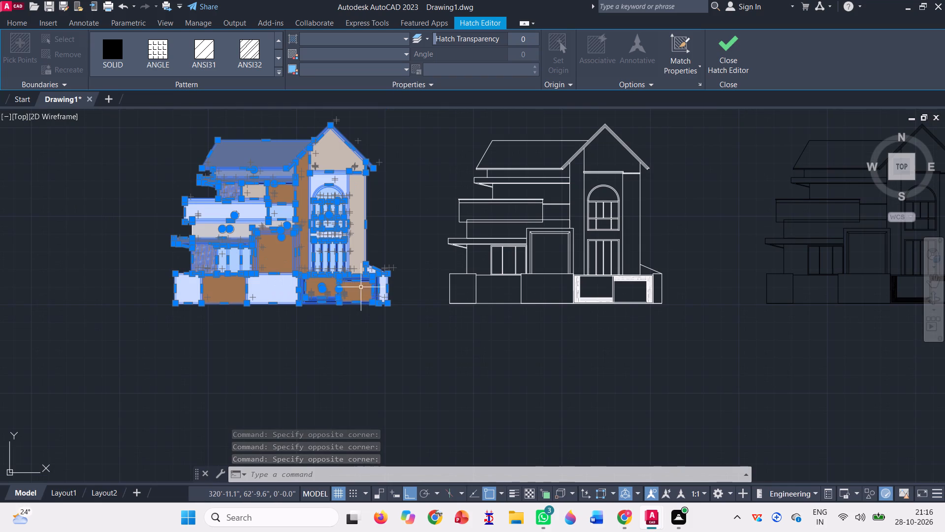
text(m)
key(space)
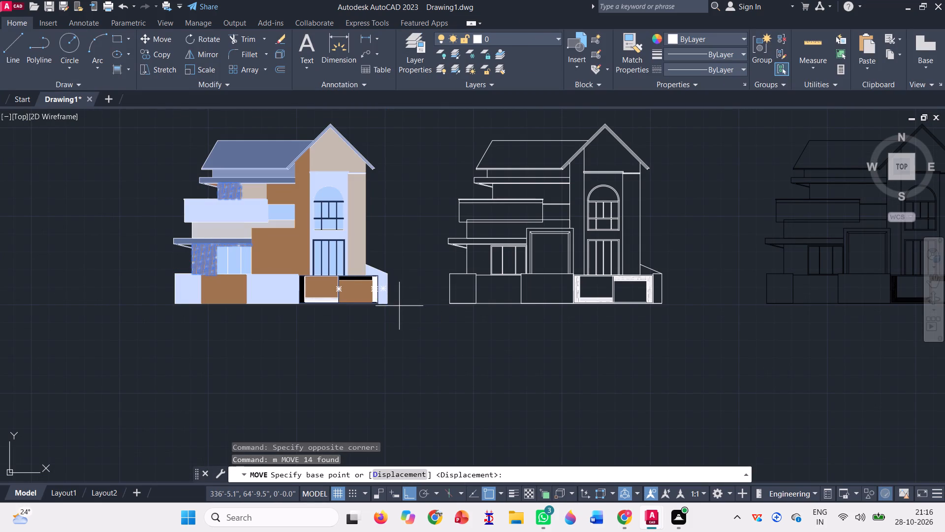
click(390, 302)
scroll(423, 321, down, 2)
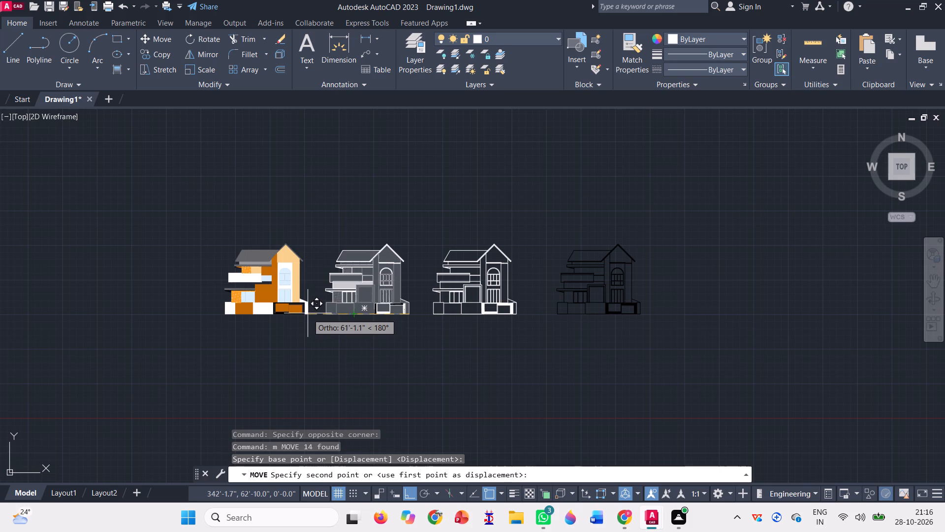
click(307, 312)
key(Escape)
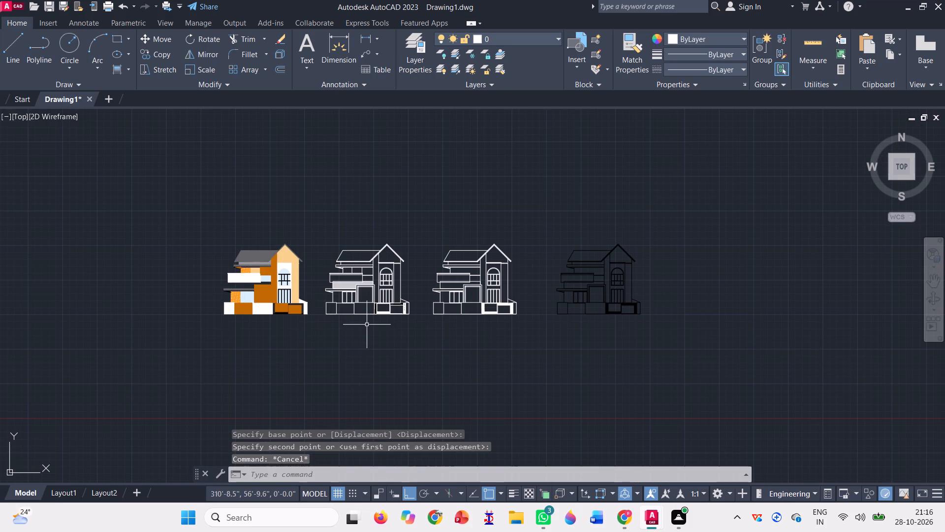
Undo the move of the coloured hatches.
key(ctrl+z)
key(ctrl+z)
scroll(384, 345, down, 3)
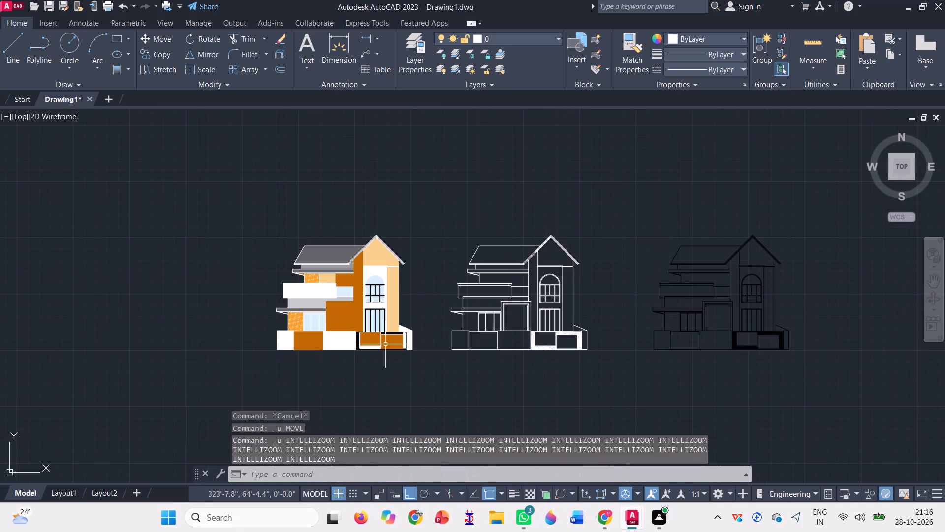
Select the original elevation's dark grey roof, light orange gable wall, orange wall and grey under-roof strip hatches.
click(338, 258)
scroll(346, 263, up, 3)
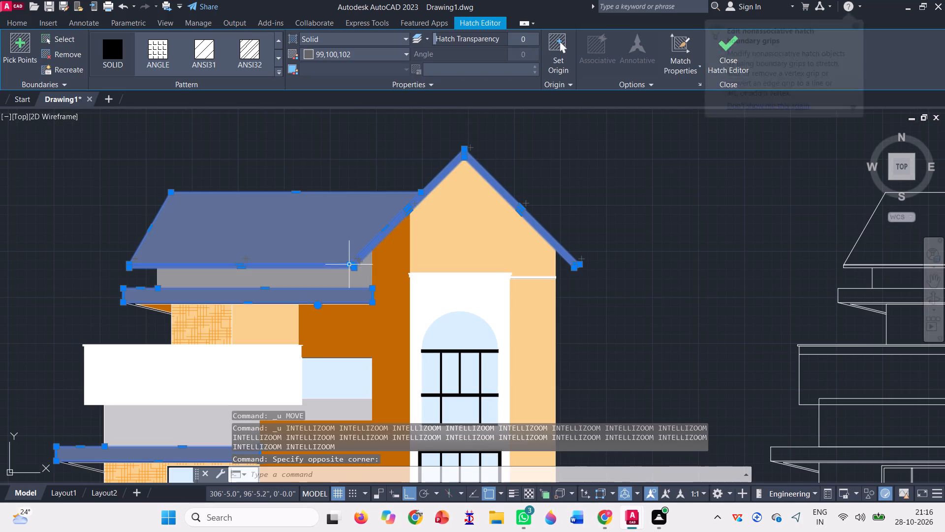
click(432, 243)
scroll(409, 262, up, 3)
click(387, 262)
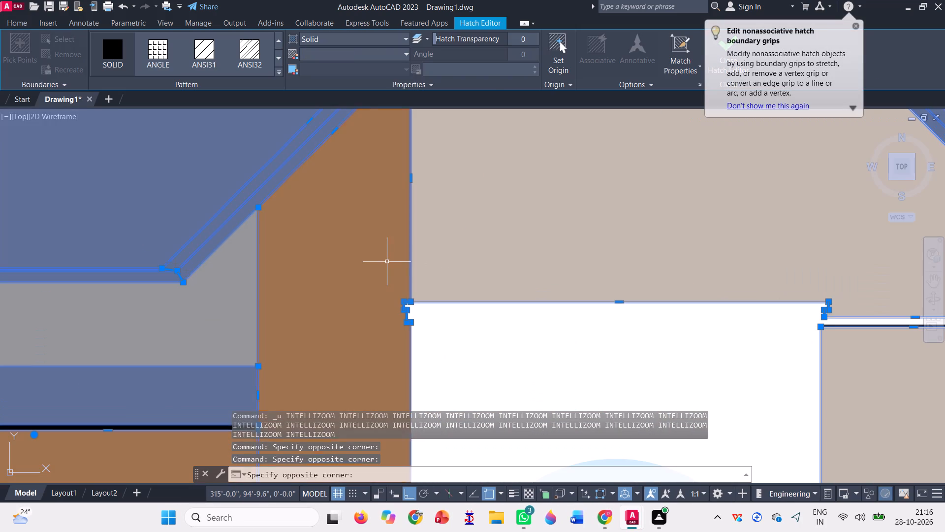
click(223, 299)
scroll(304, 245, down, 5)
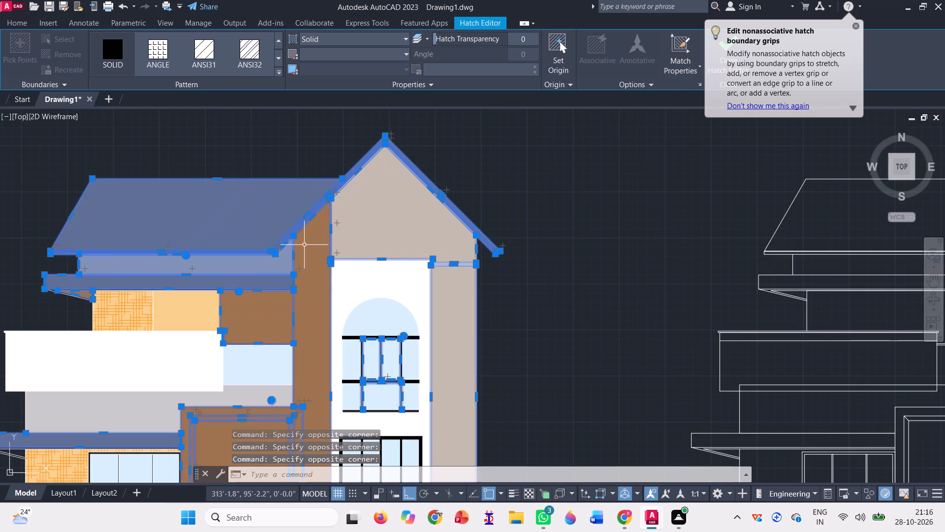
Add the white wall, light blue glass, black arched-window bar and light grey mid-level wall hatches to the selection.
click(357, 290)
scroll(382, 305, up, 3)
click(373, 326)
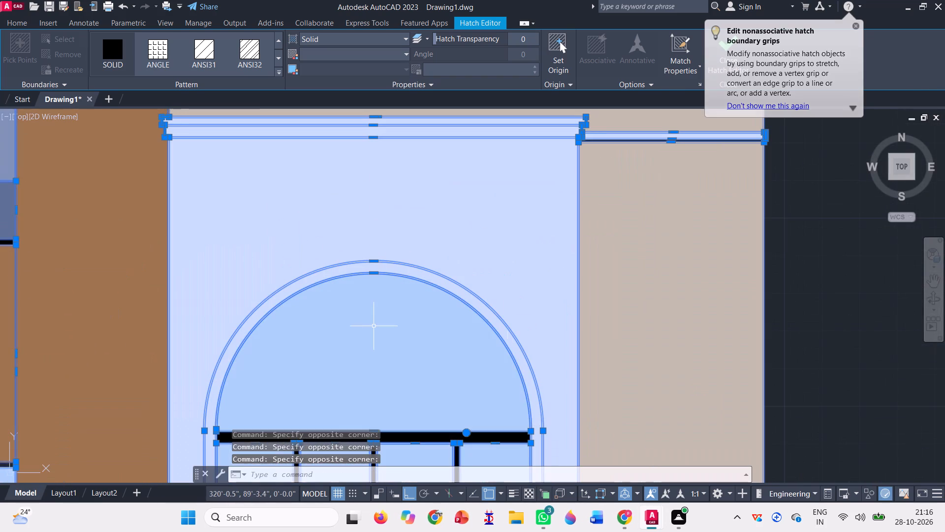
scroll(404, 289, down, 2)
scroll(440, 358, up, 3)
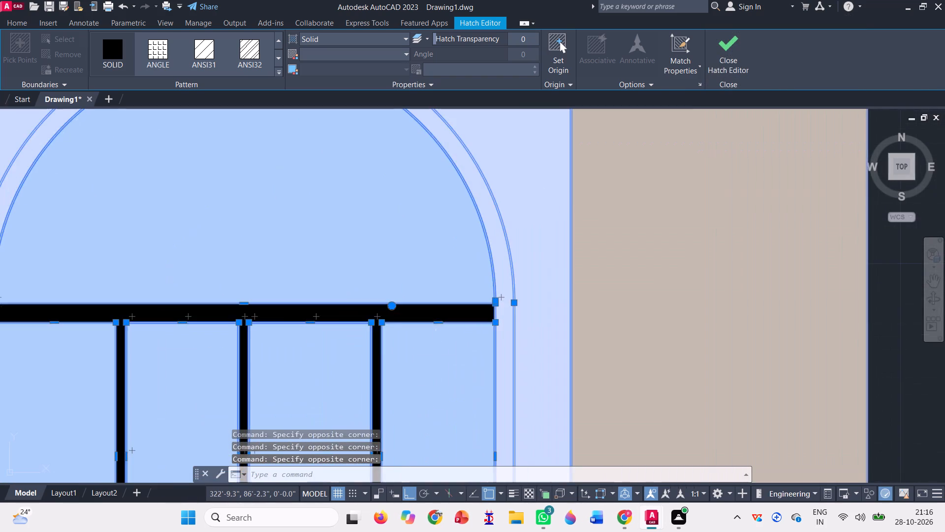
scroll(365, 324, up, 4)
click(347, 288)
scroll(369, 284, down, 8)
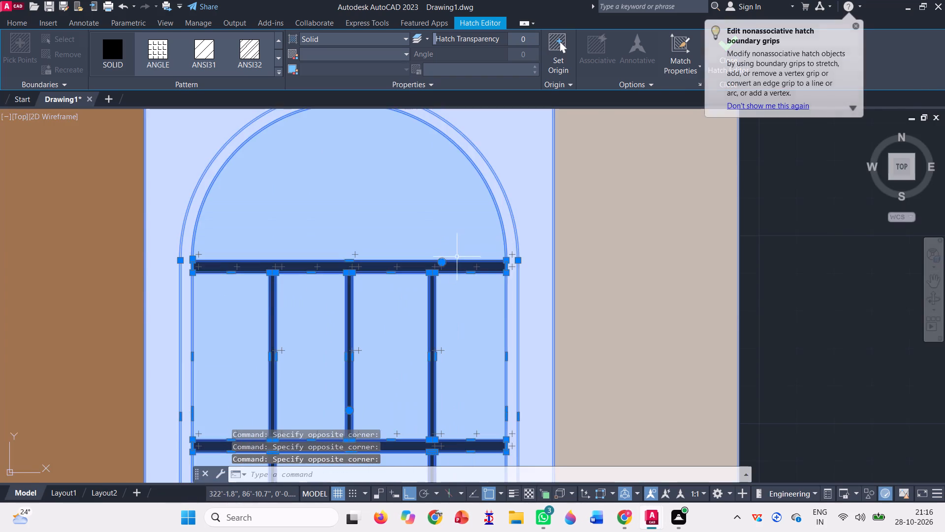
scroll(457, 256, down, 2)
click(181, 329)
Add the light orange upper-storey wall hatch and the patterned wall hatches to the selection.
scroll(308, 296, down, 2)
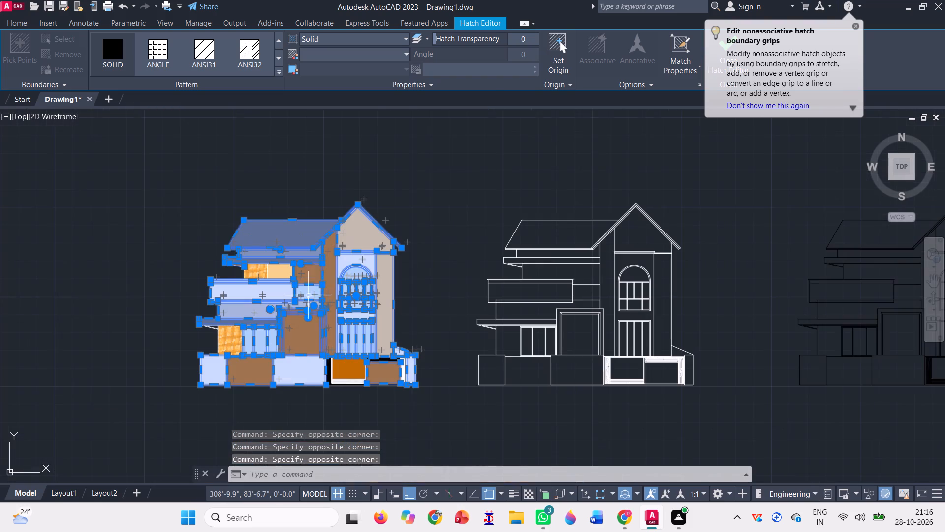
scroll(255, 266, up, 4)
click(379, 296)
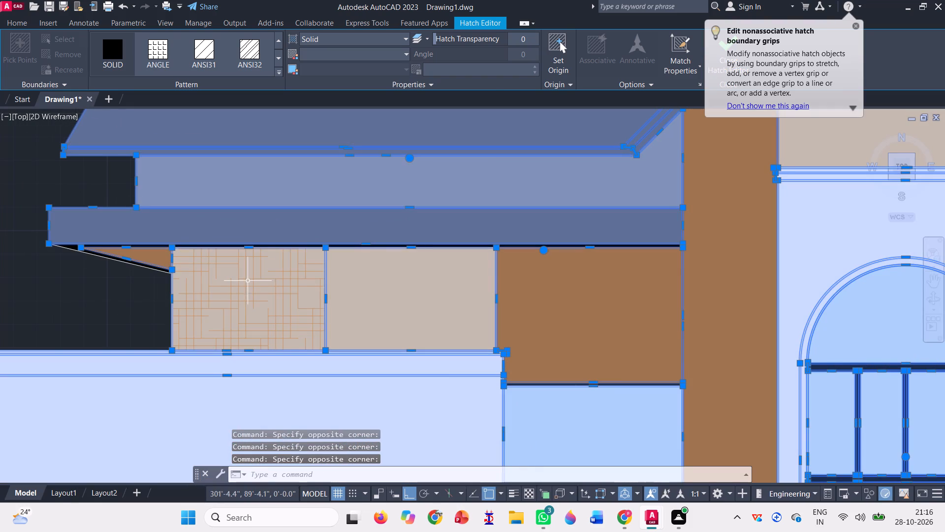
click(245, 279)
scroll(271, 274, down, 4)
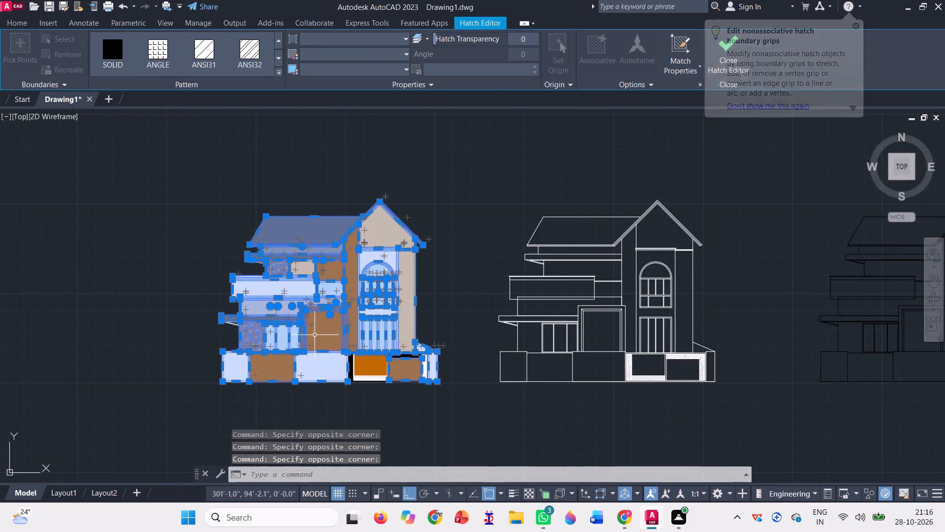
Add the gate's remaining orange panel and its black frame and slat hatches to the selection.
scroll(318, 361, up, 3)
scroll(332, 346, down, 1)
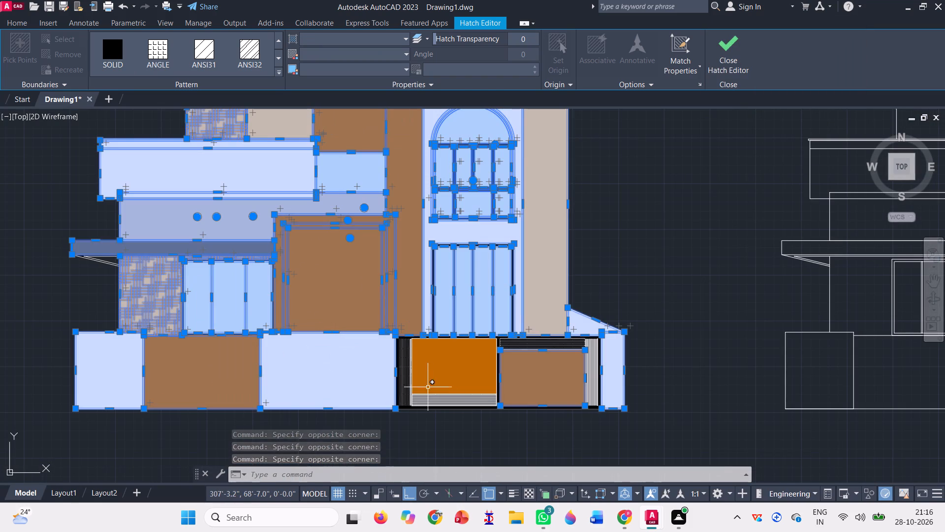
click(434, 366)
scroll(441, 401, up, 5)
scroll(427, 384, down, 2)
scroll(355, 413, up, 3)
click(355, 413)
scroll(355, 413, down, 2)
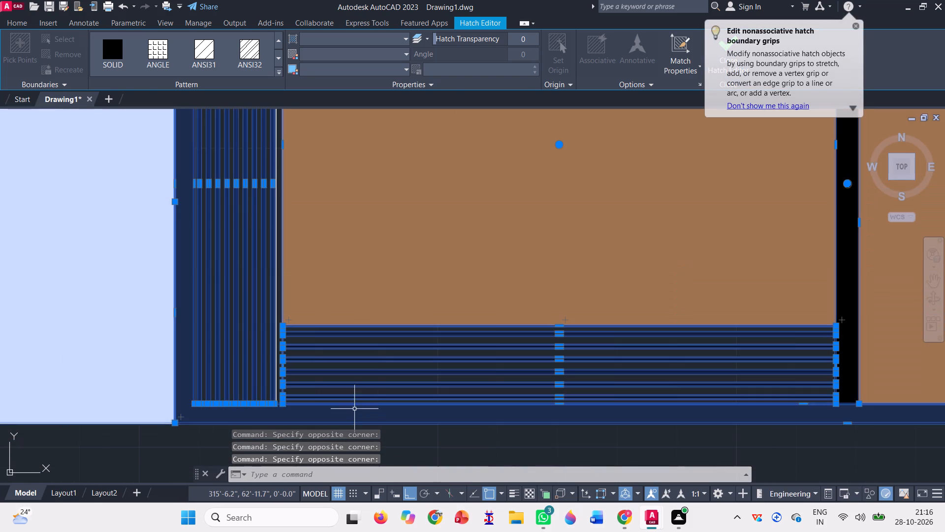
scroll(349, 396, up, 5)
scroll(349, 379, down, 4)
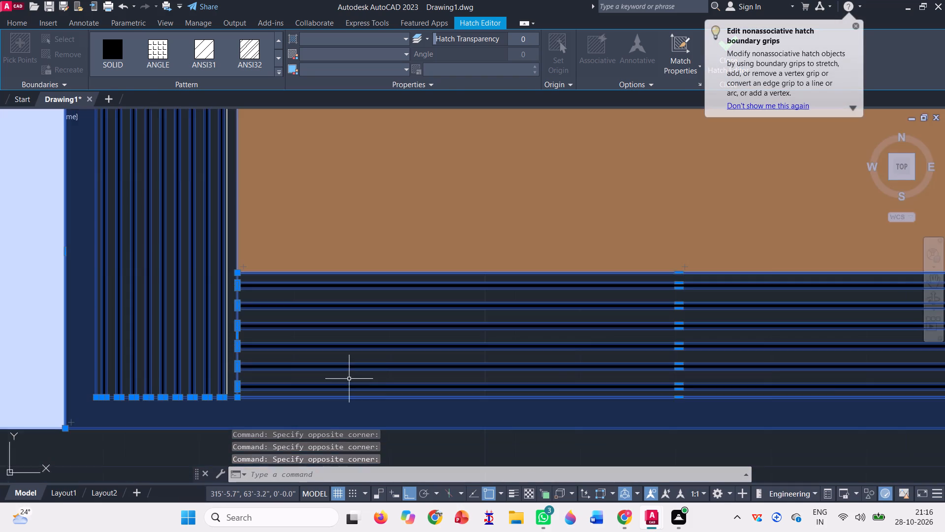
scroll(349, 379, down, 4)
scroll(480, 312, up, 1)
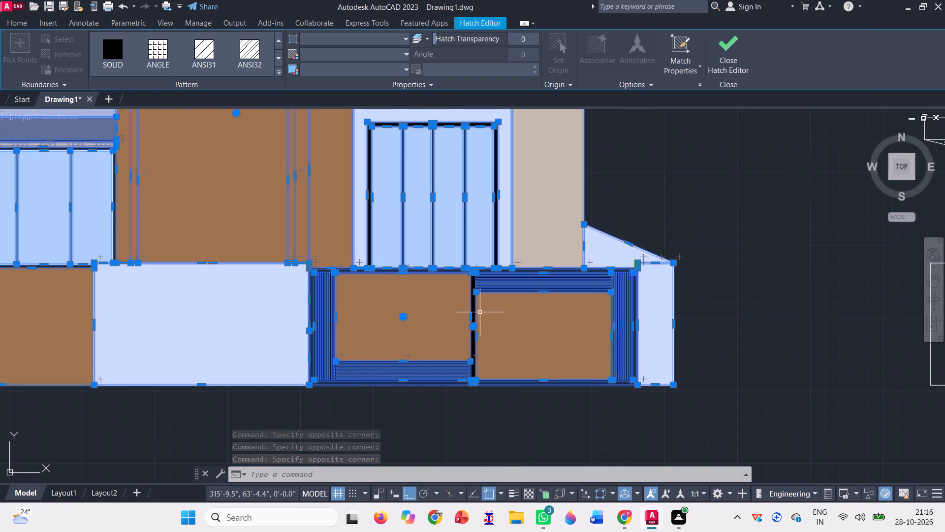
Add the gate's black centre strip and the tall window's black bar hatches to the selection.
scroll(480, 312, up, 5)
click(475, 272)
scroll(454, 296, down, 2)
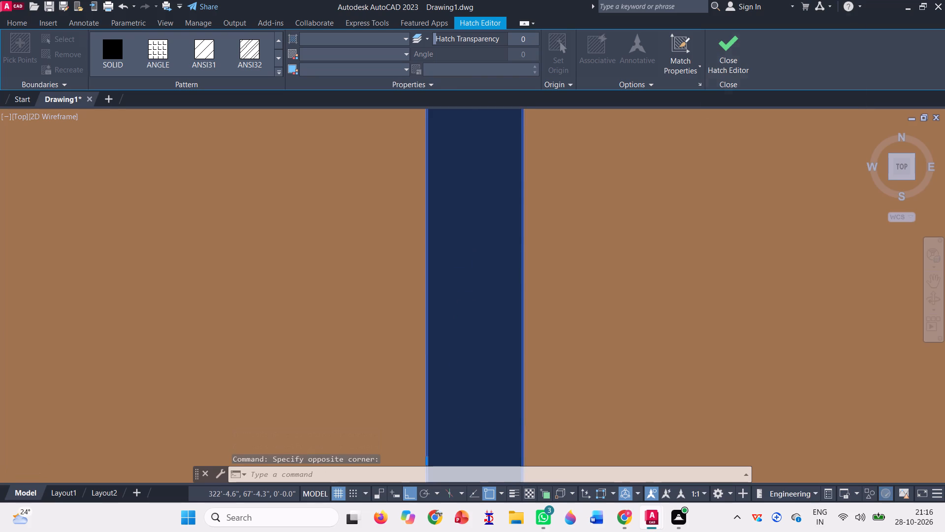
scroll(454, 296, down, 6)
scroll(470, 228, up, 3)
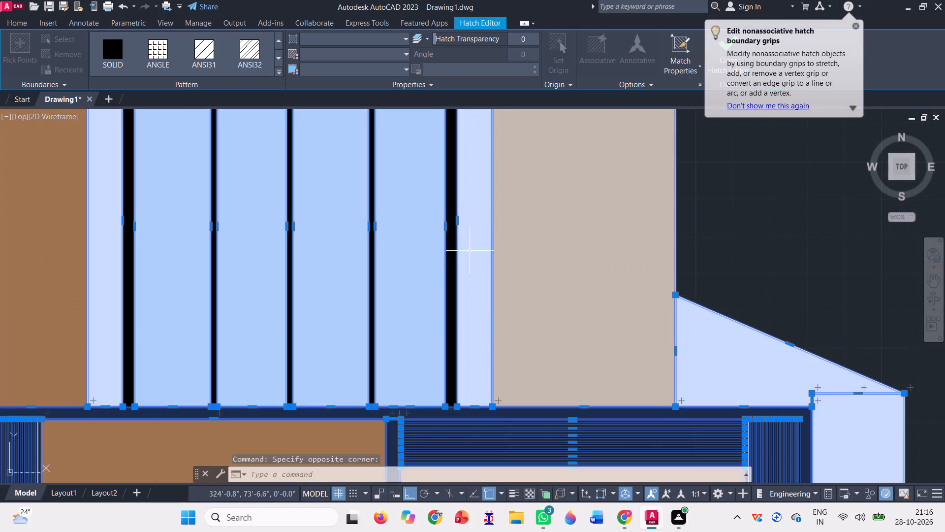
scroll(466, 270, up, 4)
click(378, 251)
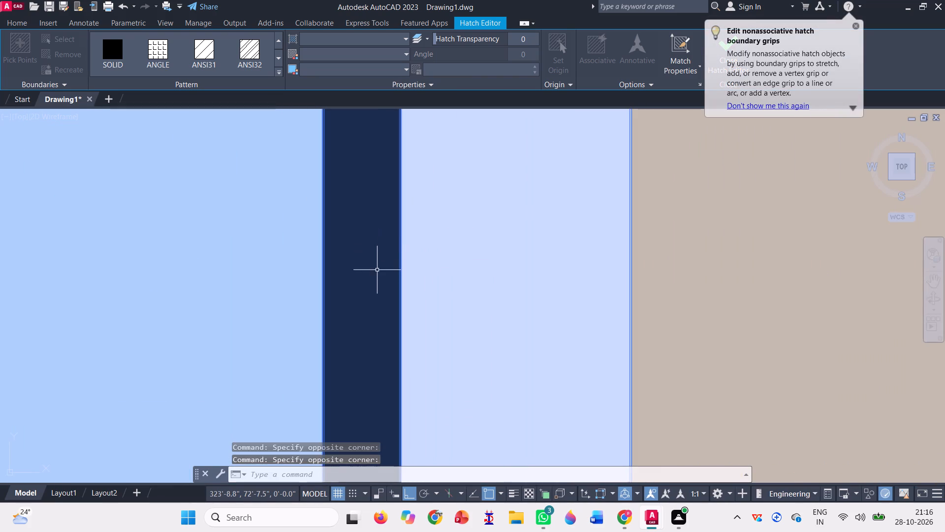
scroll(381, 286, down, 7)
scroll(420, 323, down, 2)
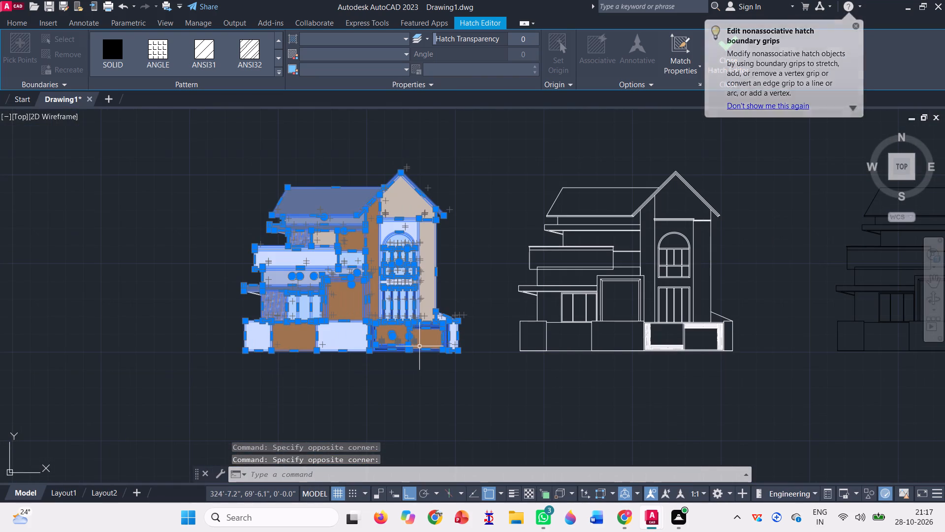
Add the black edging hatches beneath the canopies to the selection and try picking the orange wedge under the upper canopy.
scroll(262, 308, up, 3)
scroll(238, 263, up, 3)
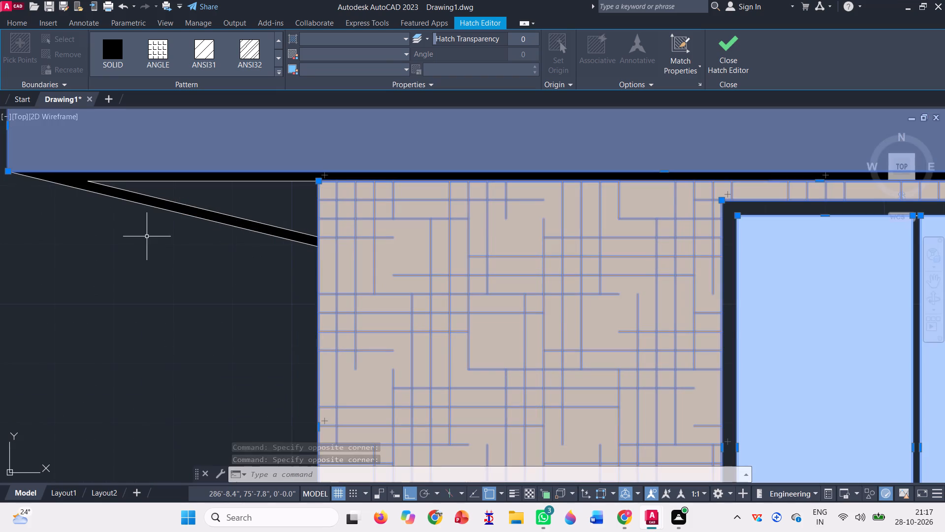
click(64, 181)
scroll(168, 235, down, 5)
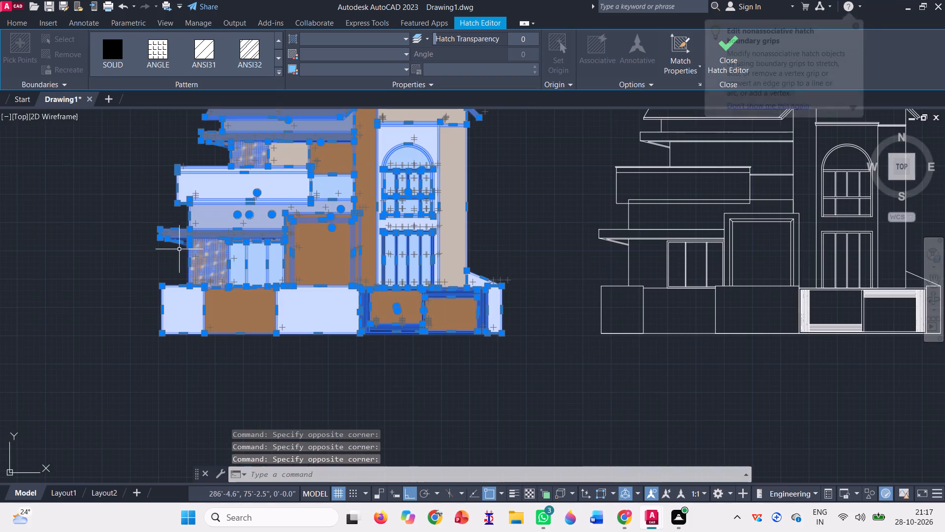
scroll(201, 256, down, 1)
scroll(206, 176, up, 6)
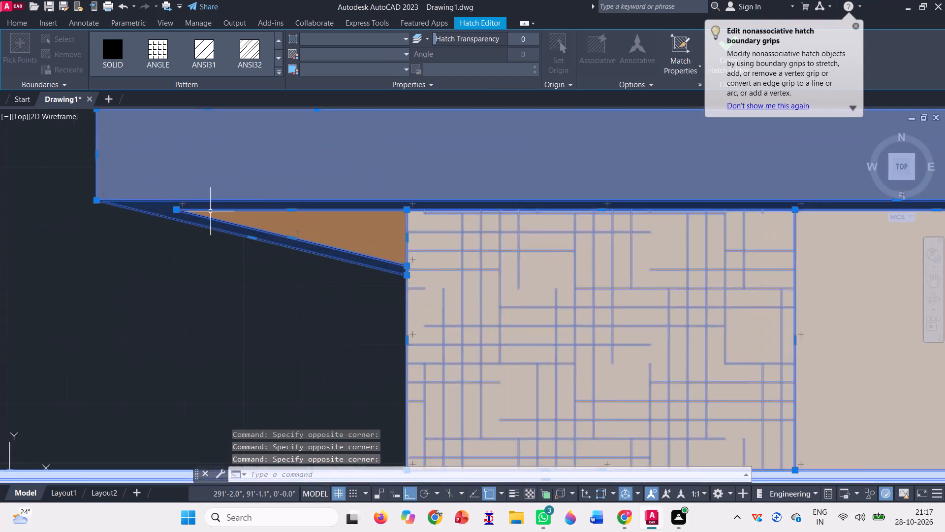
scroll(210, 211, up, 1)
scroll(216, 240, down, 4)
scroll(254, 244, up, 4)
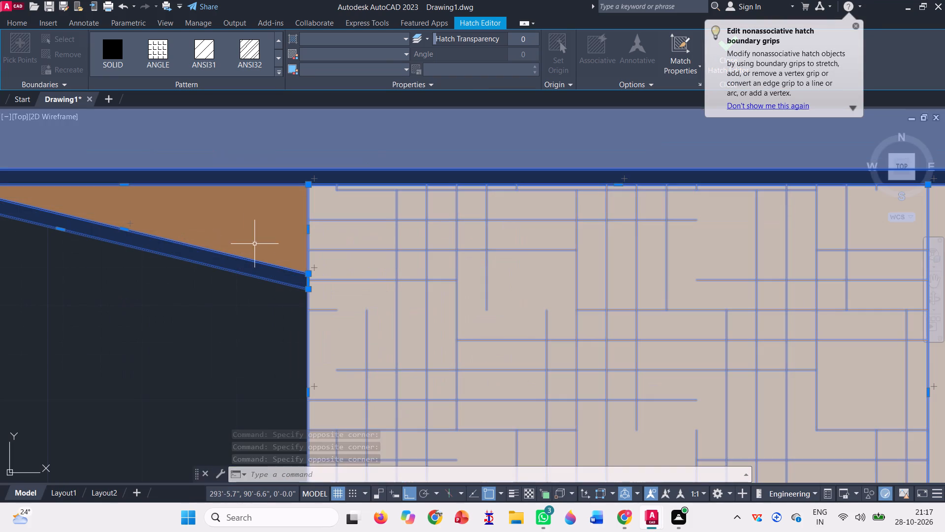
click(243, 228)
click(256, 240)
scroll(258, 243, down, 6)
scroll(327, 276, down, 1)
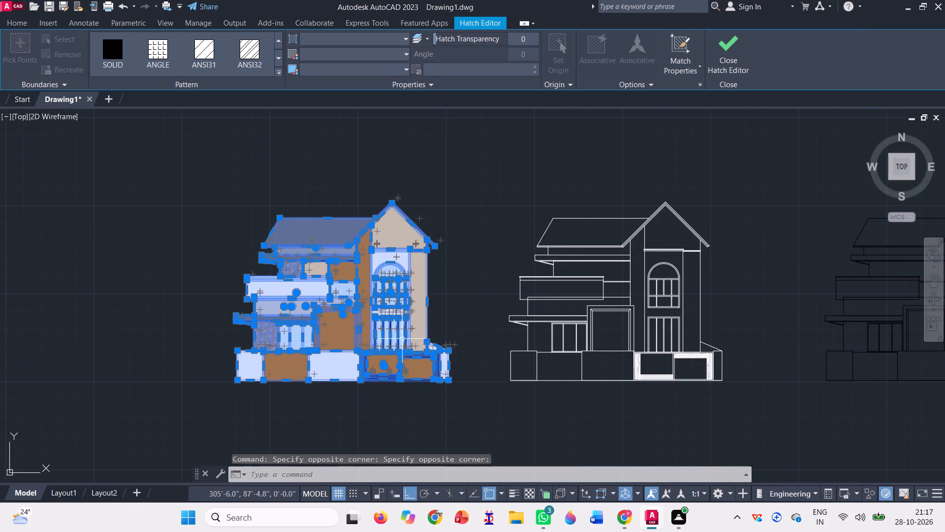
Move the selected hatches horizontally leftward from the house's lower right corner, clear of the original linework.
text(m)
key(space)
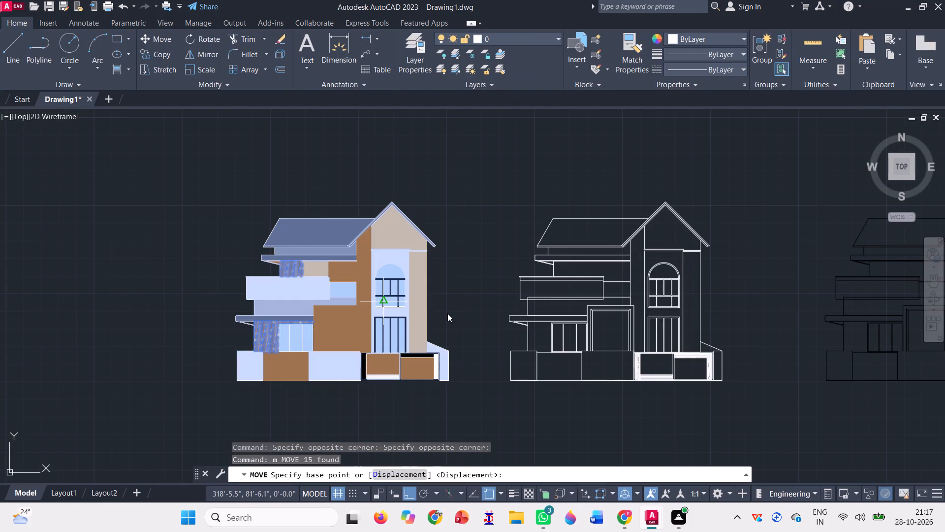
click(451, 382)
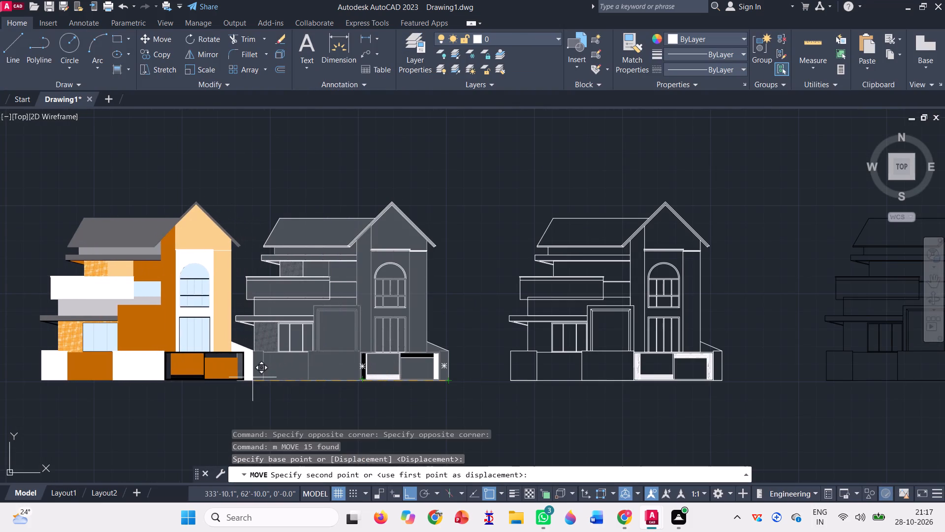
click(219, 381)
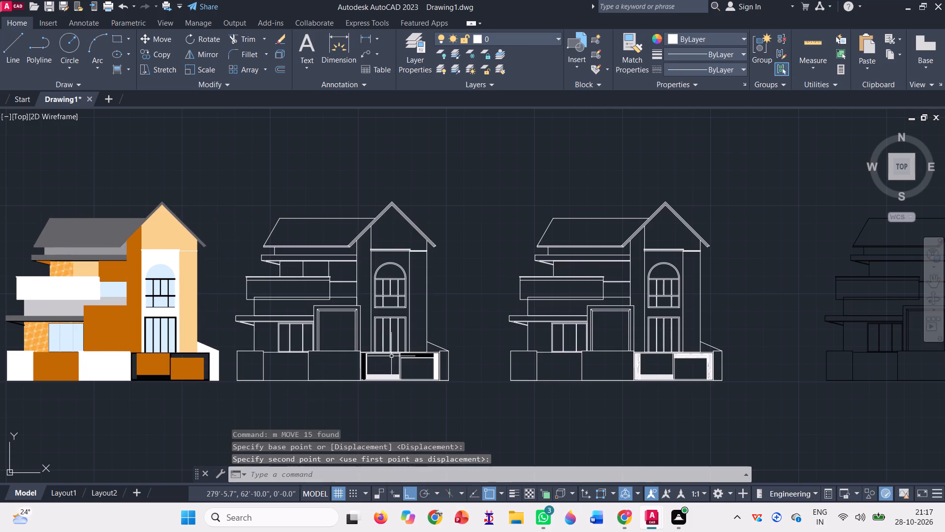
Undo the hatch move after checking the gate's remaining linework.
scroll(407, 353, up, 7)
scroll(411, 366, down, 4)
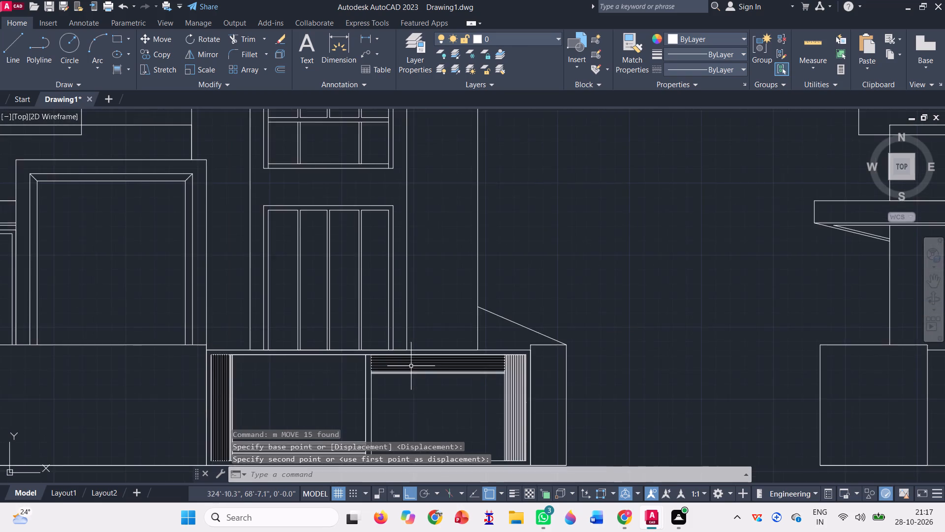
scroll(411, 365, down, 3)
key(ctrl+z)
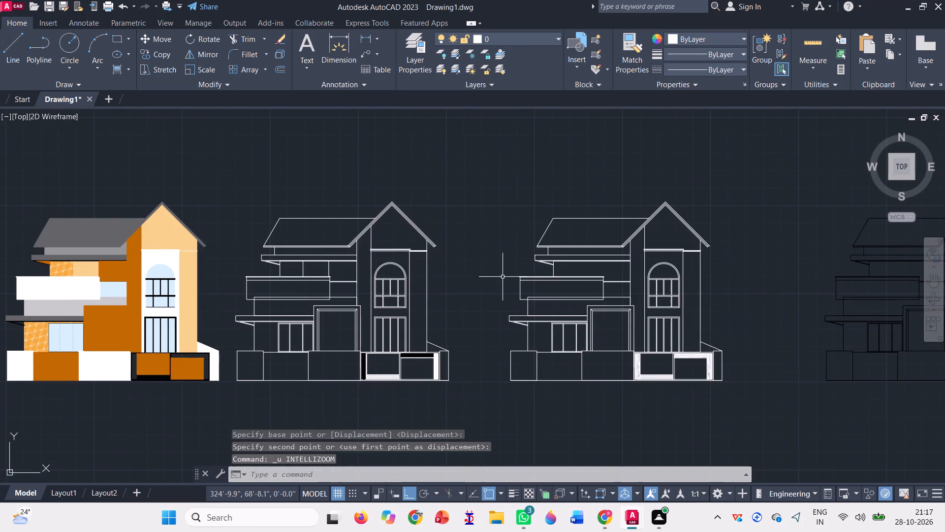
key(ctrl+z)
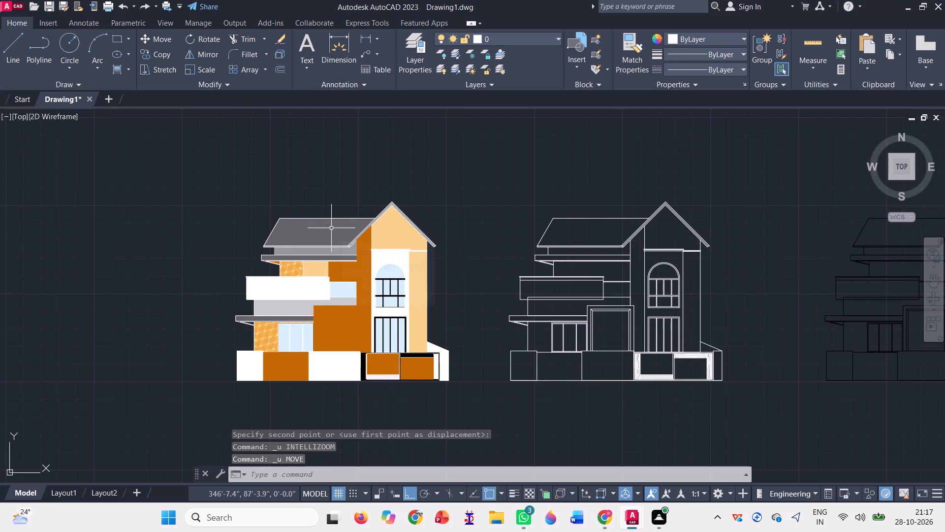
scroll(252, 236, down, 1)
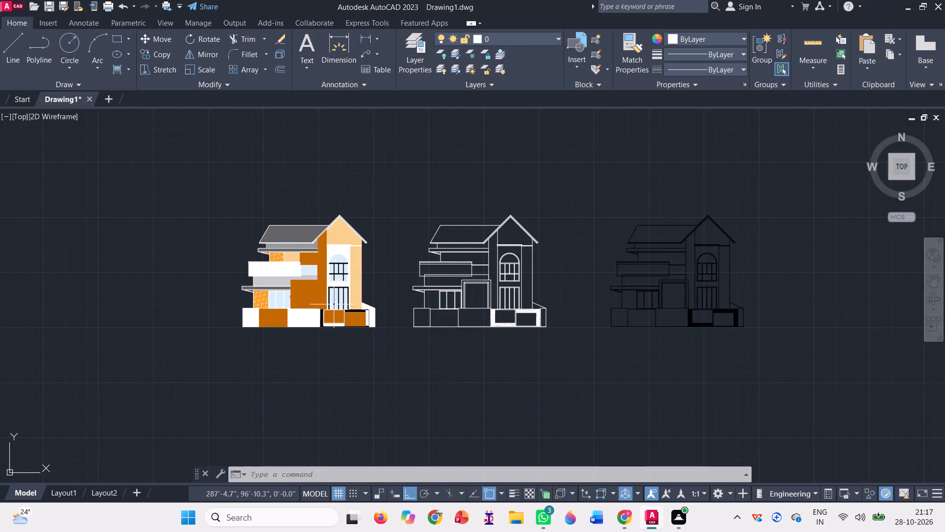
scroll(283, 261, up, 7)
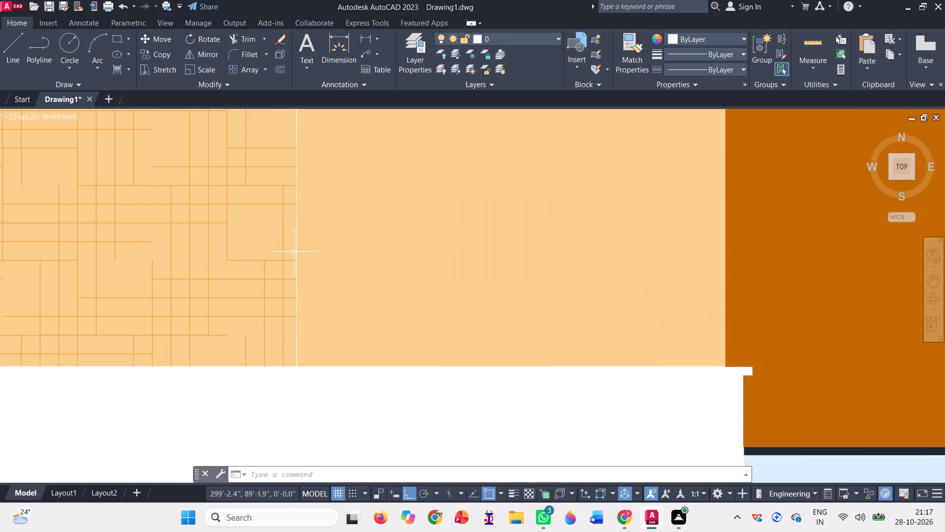
Delete the vertical line between the patterned and plain wall hatches beneath the upper canopy.
click(296, 243)
scroll(295, 260, down, 4)
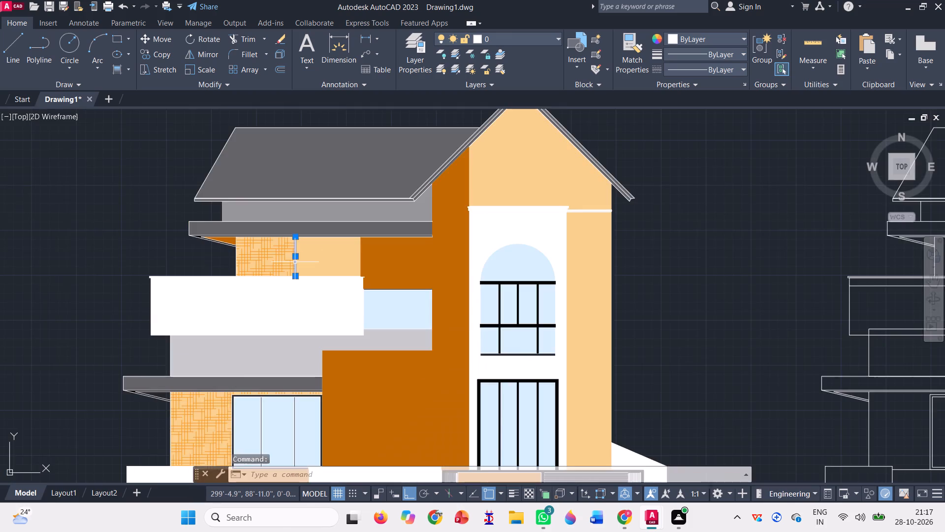
scroll(295, 260, down, 1)
key(F12)
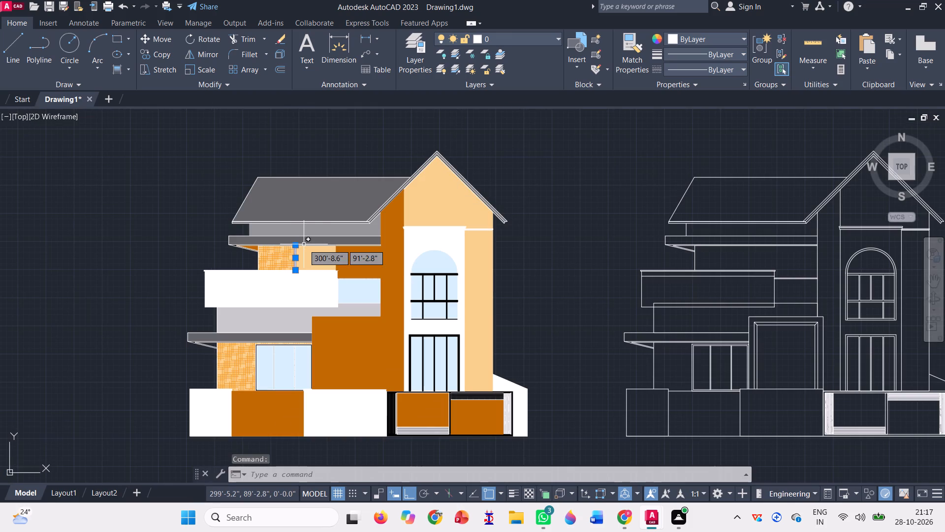
key(Delete)
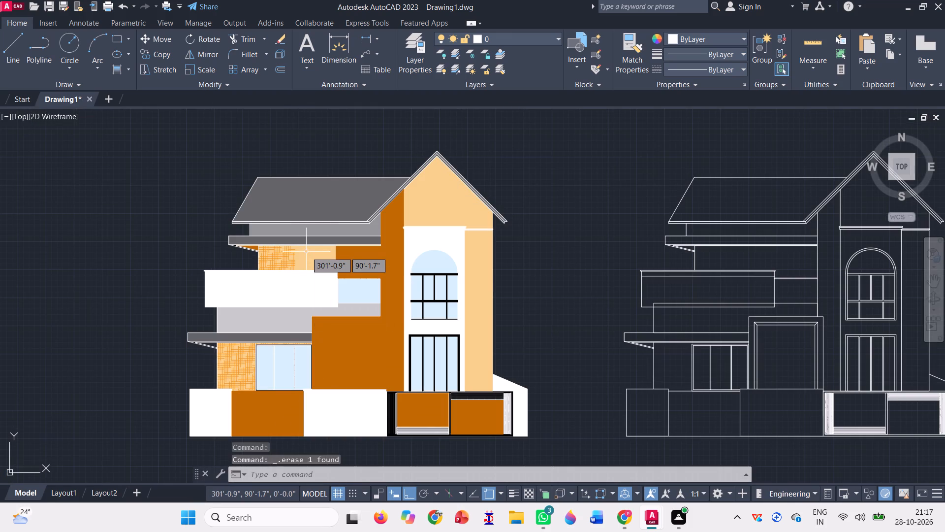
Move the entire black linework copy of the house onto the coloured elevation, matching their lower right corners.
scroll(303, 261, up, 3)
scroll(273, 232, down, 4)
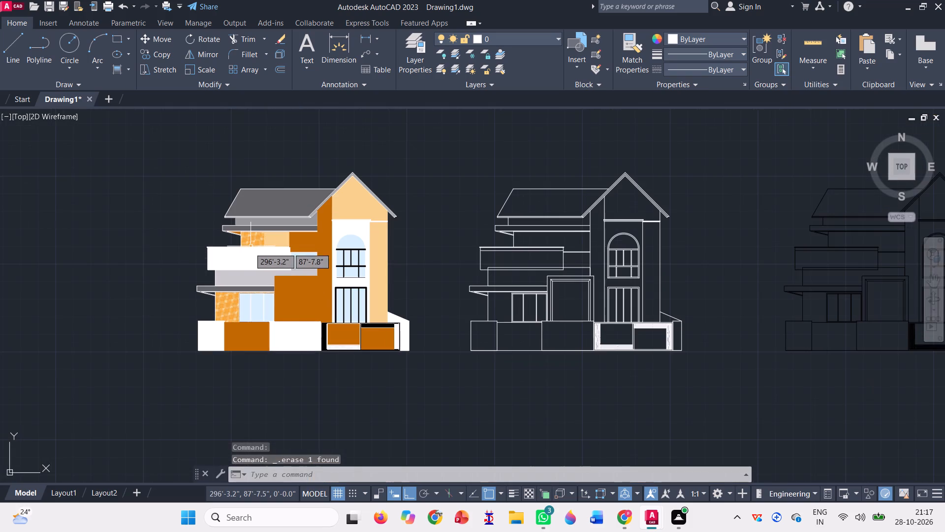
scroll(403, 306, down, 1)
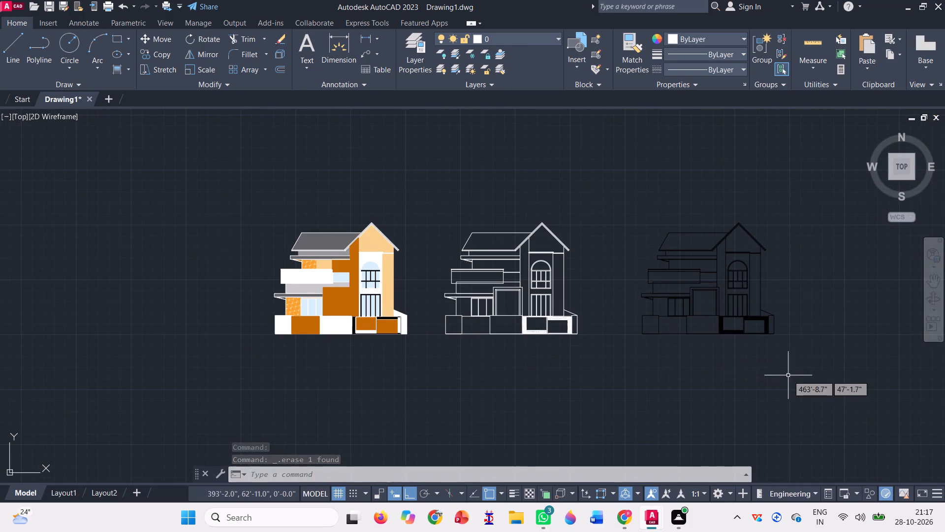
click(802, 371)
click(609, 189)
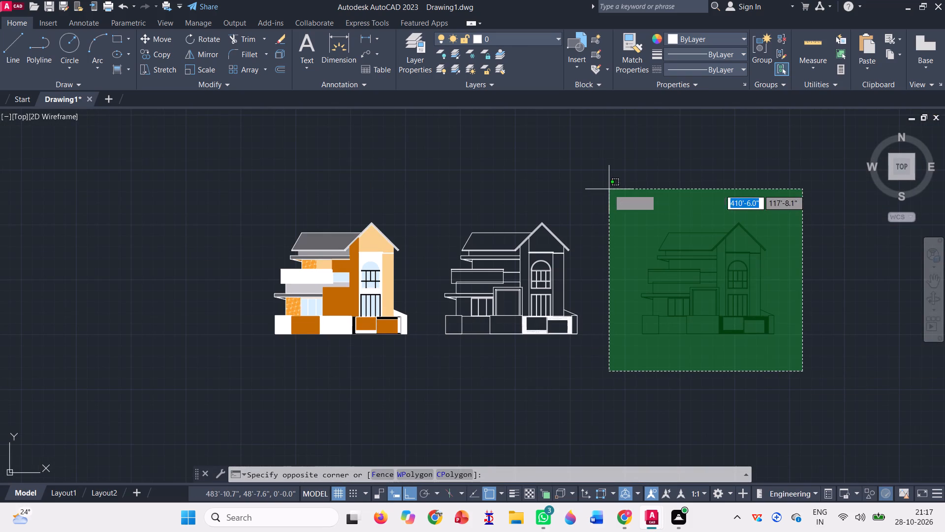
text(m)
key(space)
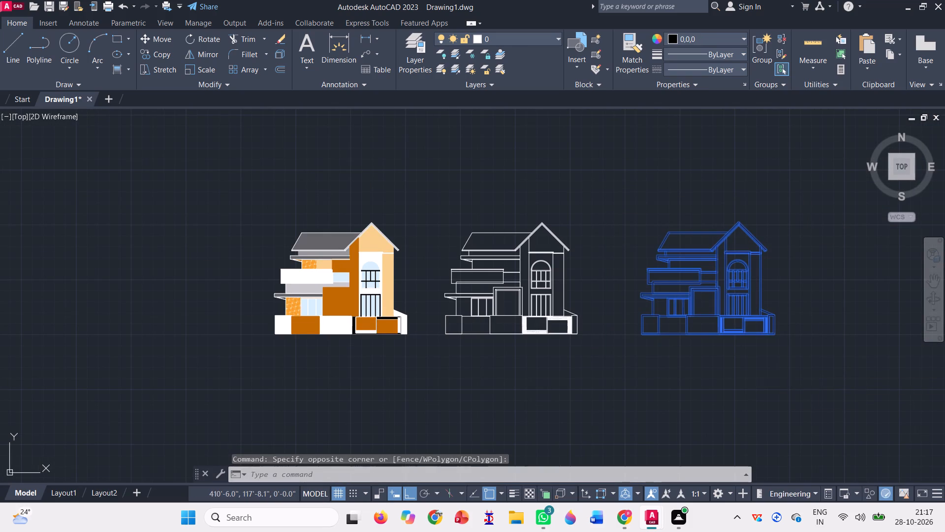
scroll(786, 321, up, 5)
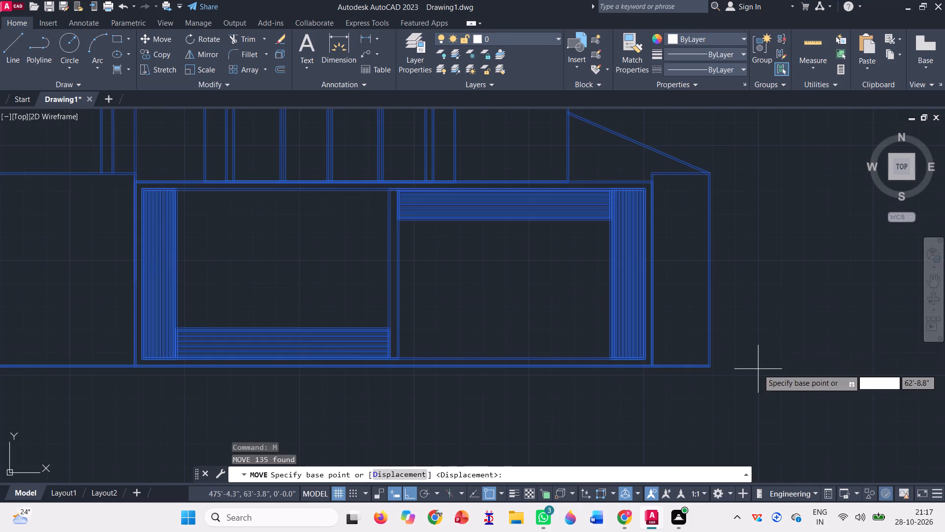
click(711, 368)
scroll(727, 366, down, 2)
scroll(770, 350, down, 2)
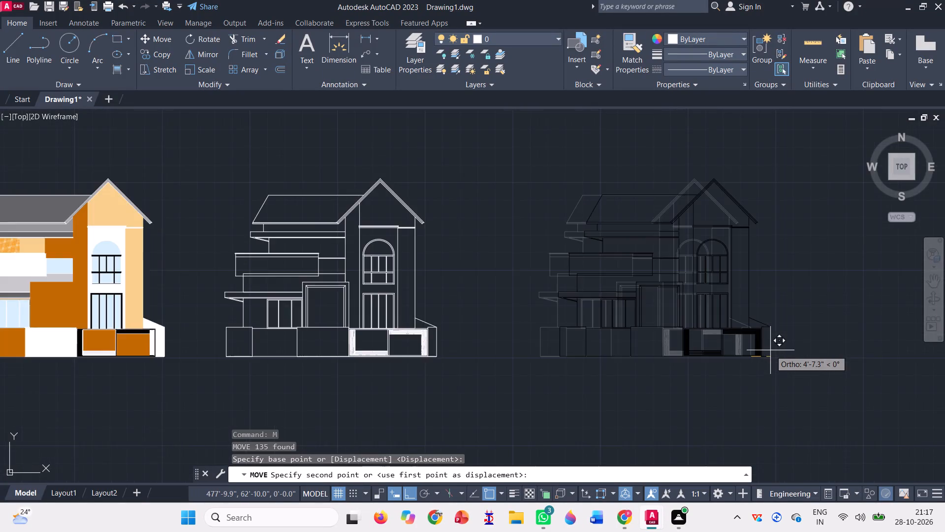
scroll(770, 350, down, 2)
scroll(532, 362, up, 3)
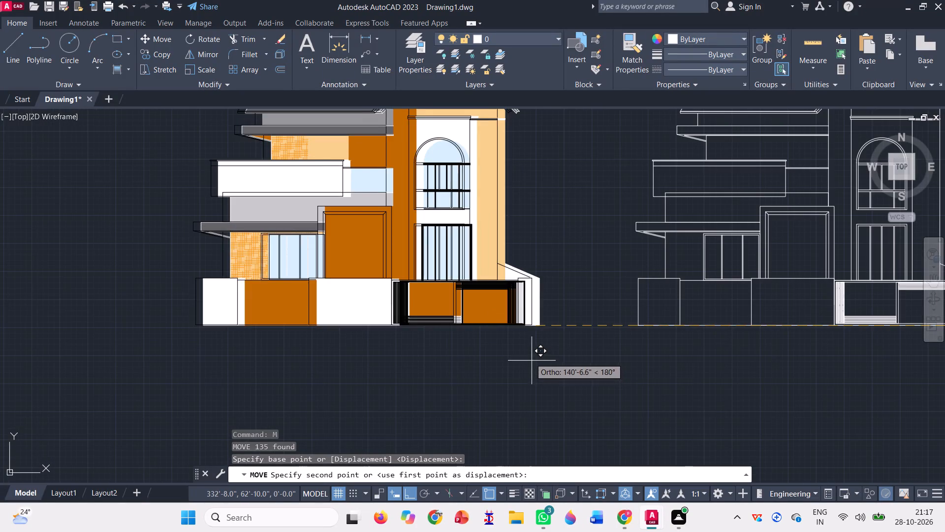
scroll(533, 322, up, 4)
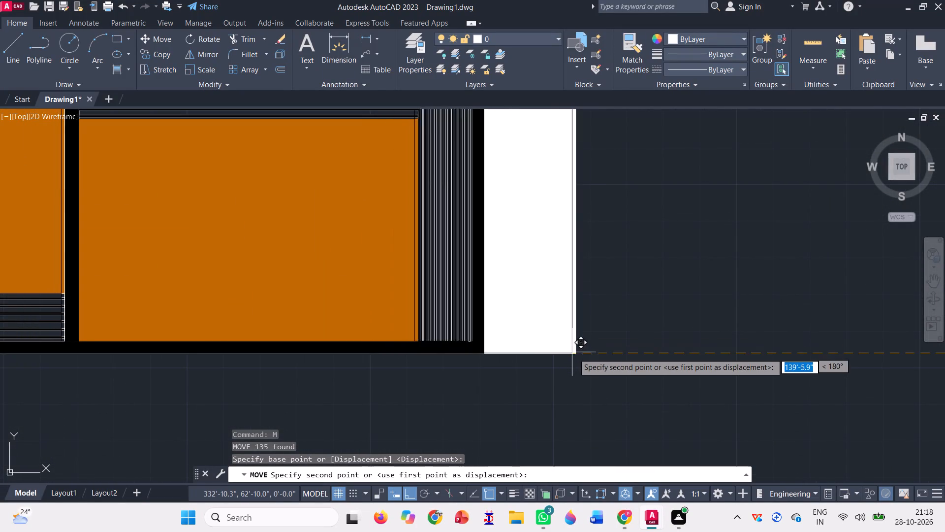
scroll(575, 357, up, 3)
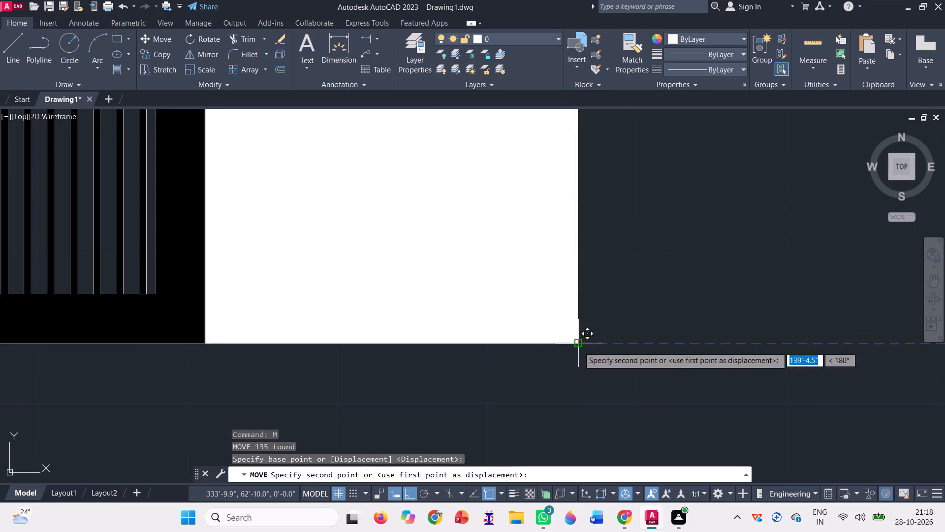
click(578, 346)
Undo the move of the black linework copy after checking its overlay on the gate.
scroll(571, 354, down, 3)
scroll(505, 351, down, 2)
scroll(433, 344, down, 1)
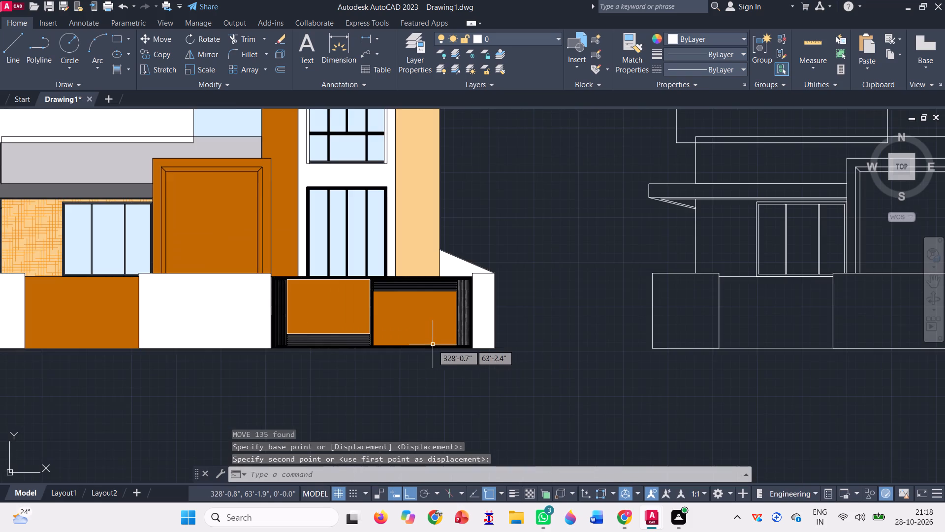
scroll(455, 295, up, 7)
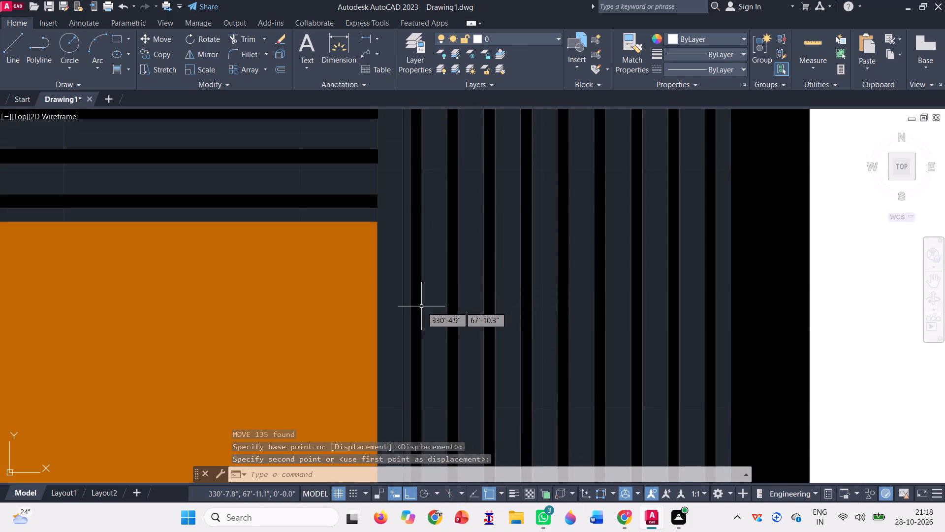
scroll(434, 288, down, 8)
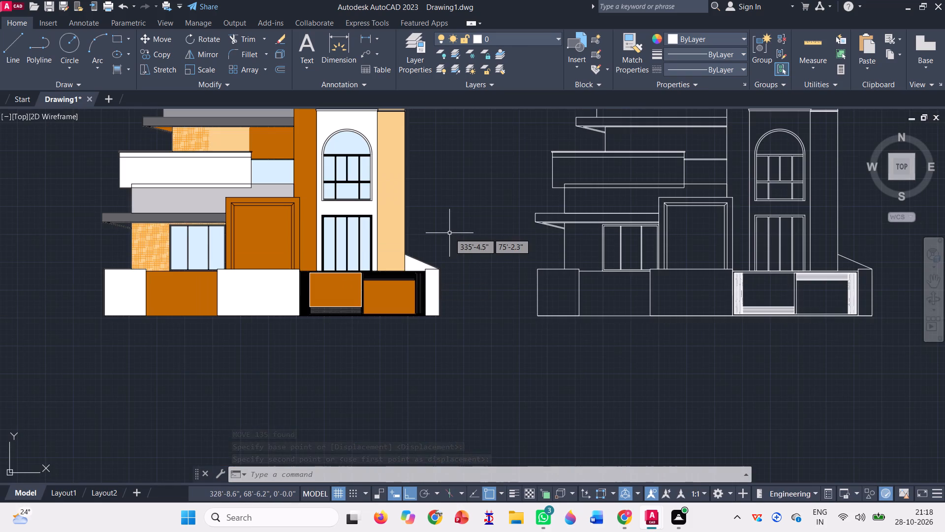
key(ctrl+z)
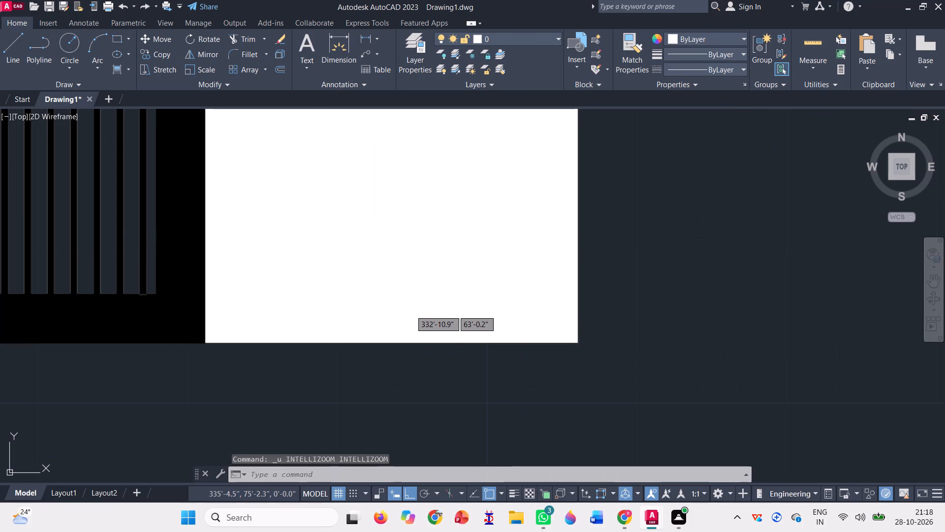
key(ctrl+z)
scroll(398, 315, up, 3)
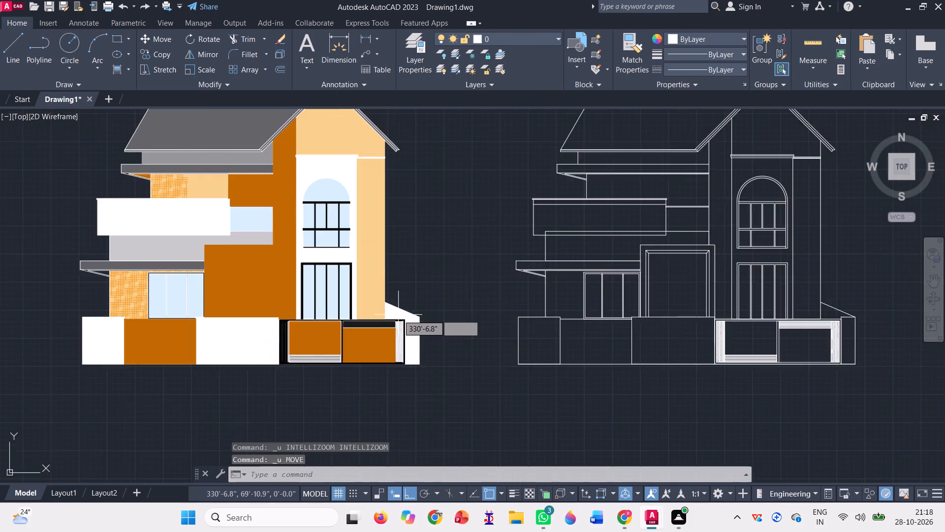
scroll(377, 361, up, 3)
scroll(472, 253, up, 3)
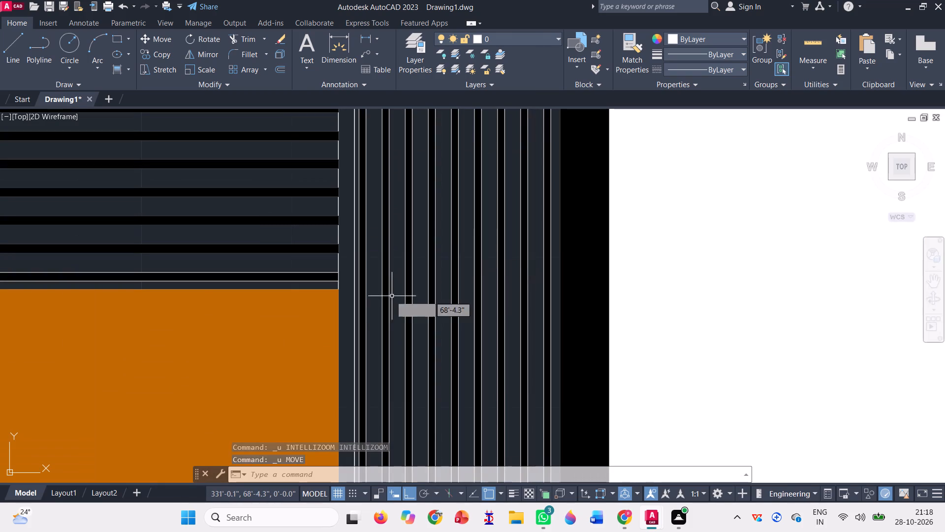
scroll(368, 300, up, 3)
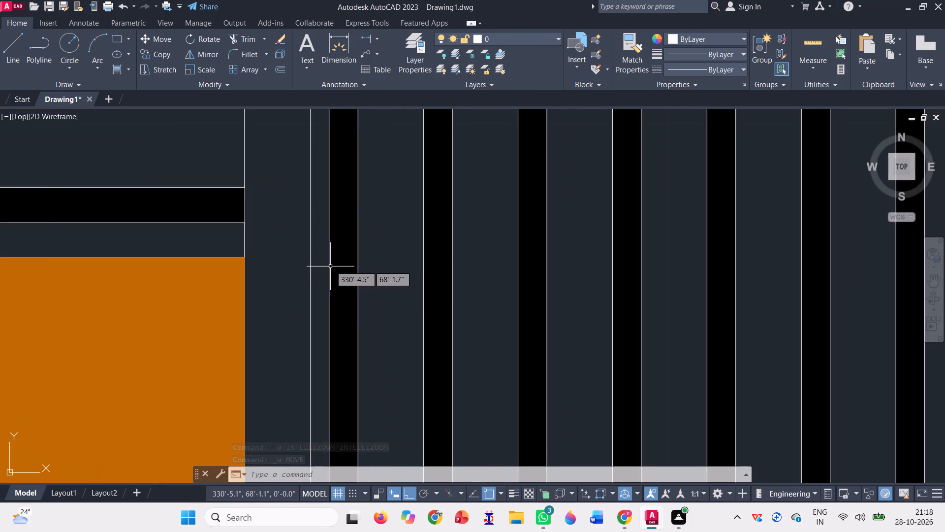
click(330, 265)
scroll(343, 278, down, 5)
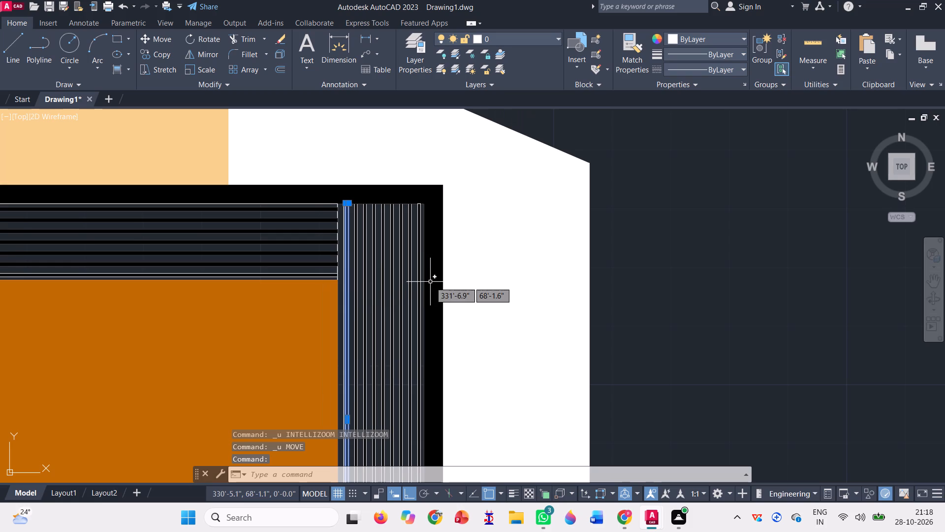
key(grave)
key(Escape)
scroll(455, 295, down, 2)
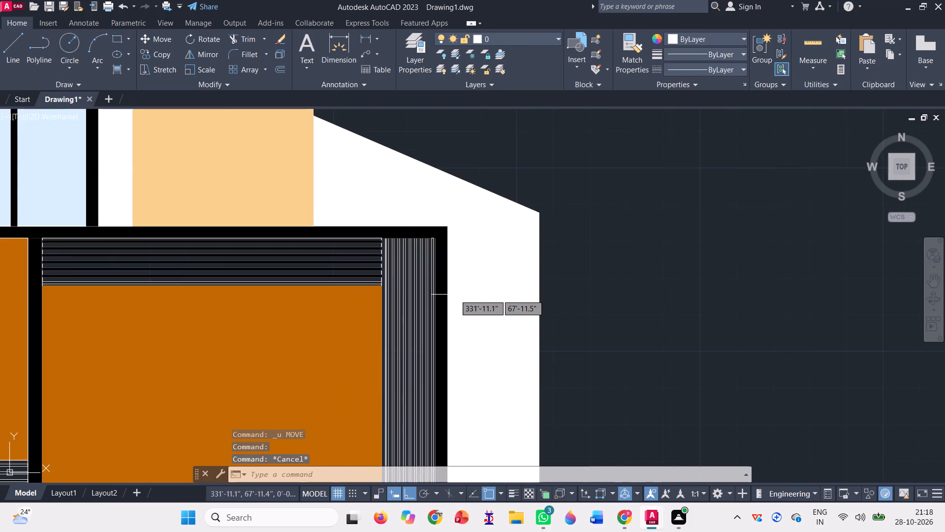
Select the gate's black vertical slat and frame hatches, plus the white wall hatch beside the gate.
scroll(454, 285, up, 3)
scroll(372, 287, up, 3)
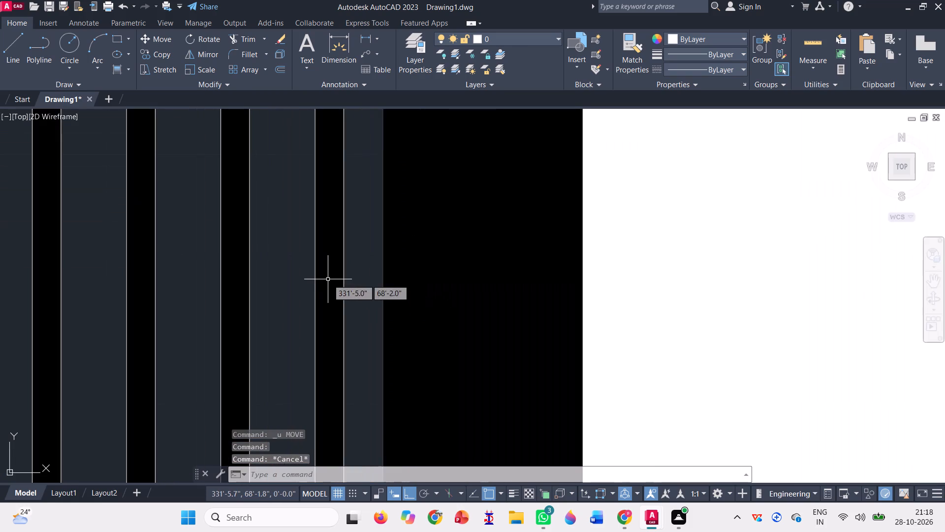
click(326, 277)
click(466, 252)
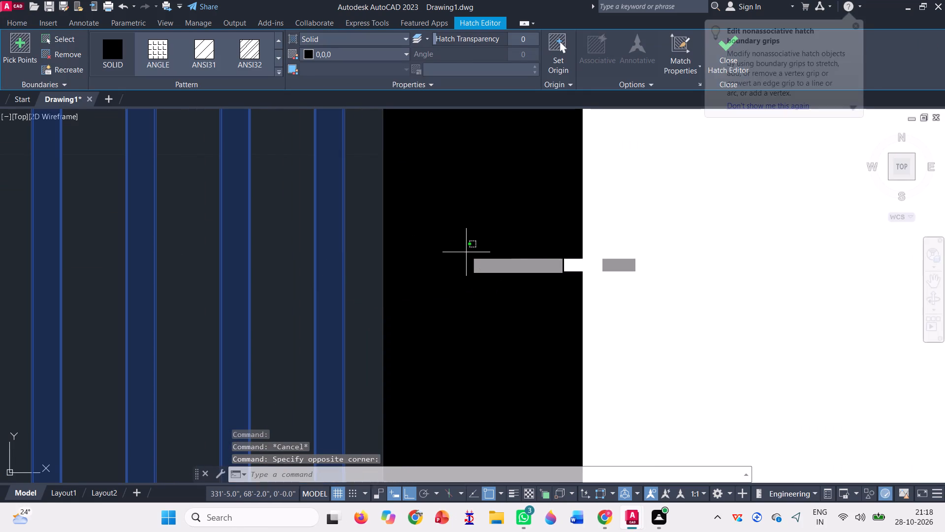
scroll(459, 278, down, 6)
click(501, 281)
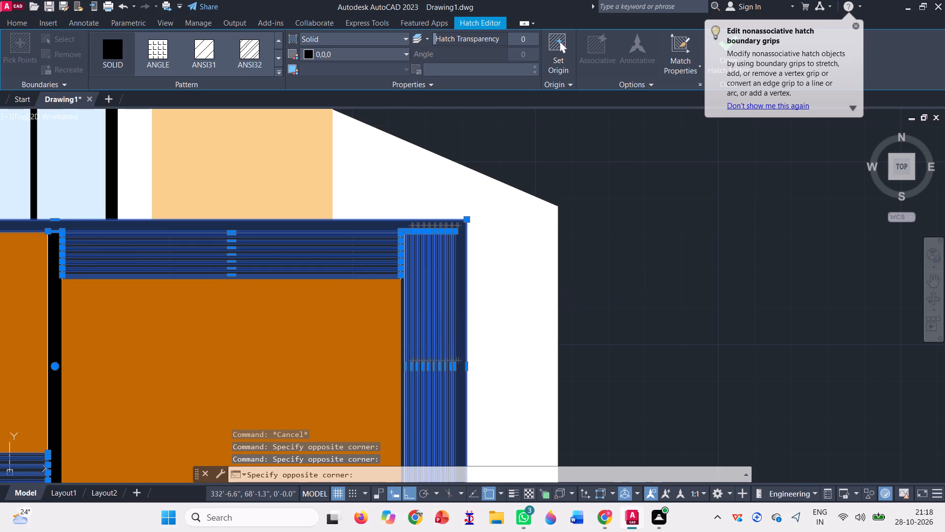
Include the gate's upper horizontal slat hatches and black centre strip in the selection.
scroll(265, 259, up, 7)
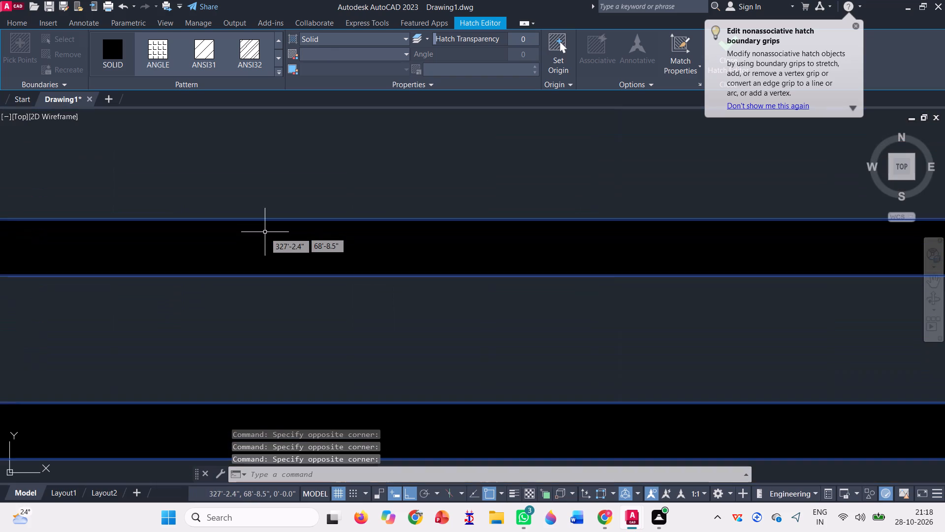
click(265, 240)
scroll(335, 258, down, 8)
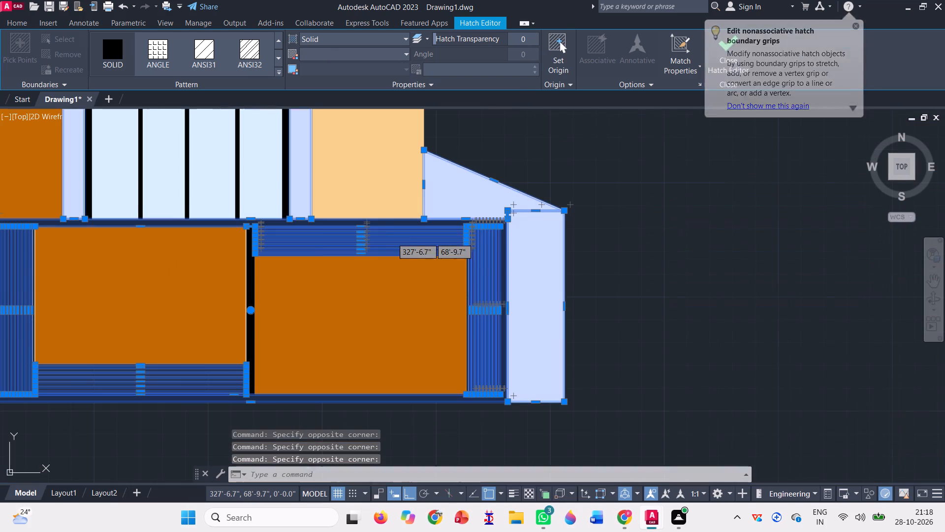
scroll(259, 304, up, 3)
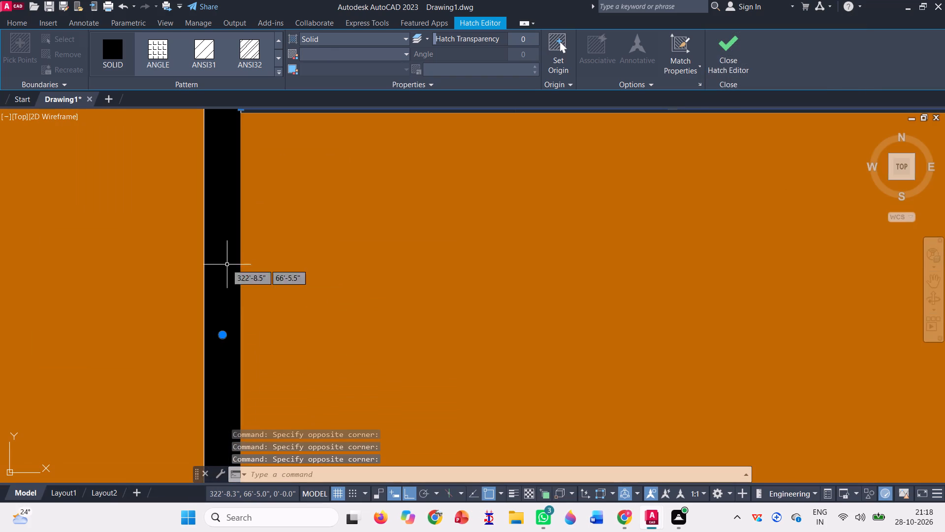
click(221, 240)
scroll(305, 257, down, 4)
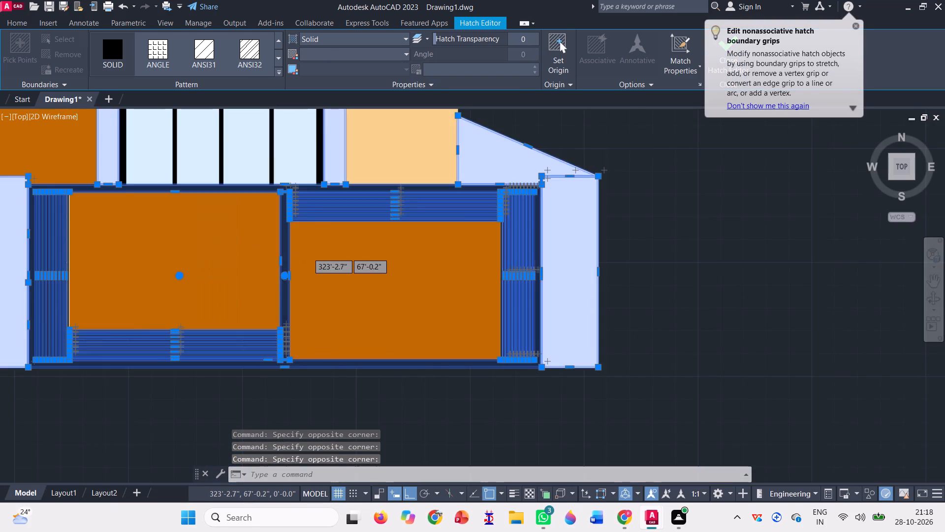
Check the gate's lower frame and include the vertical slats at its left end in the selection.
scroll(243, 297, up, 3)
scroll(251, 337, up, 7)
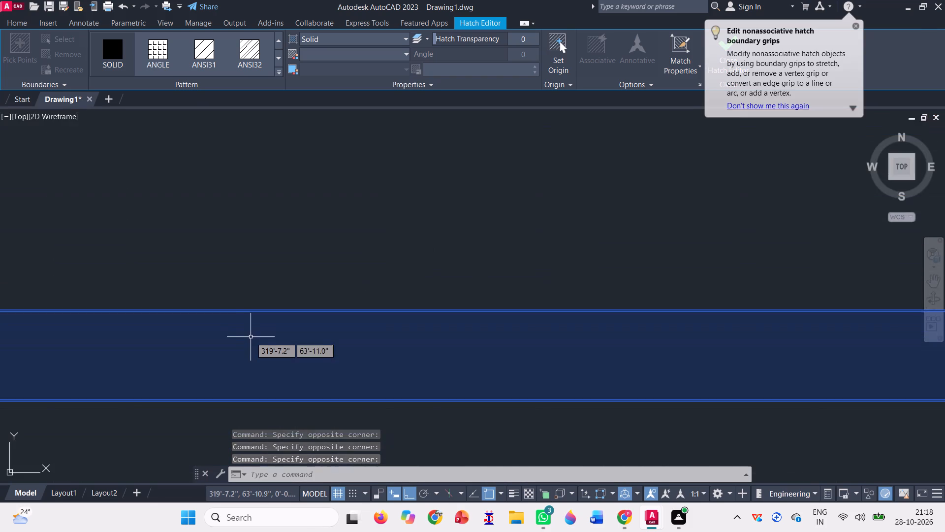
scroll(252, 337, down, 4)
scroll(293, 340, down, 6)
scroll(205, 306, up, 4)
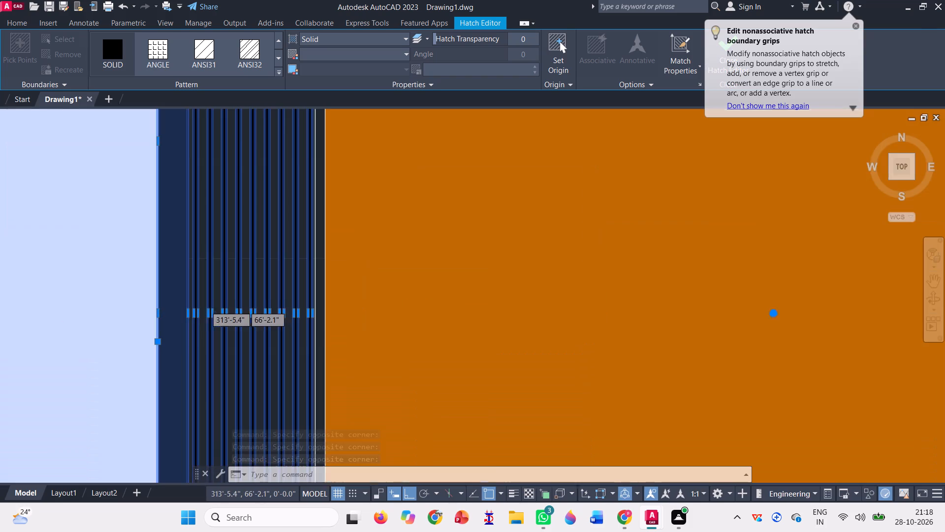
scroll(213, 310, up, 7)
click(191, 281)
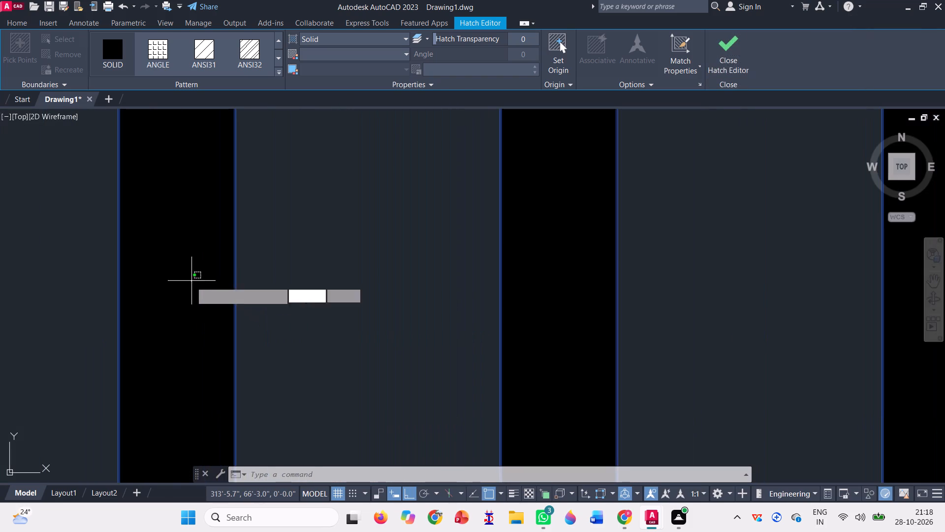
scroll(197, 283, down, 10)
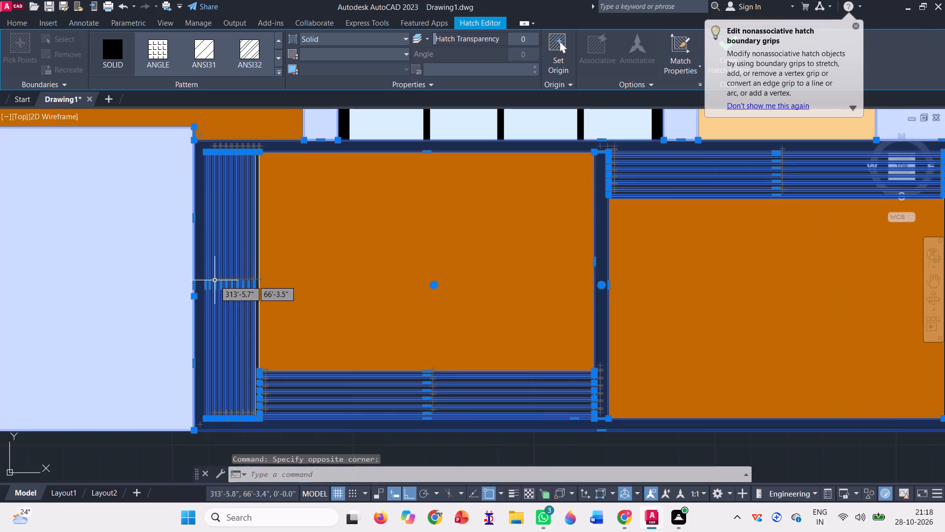
Include the orange-brown wall and both gate panel hatches in the selection.
scroll(217, 282, down, 2)
click(408, 300)
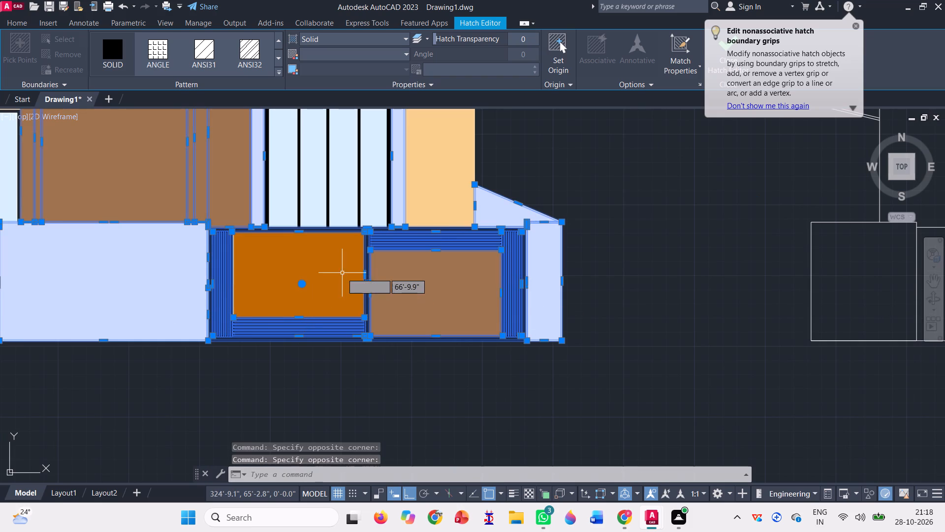
click(337, 270)
scroll(331, 343, down, 2)
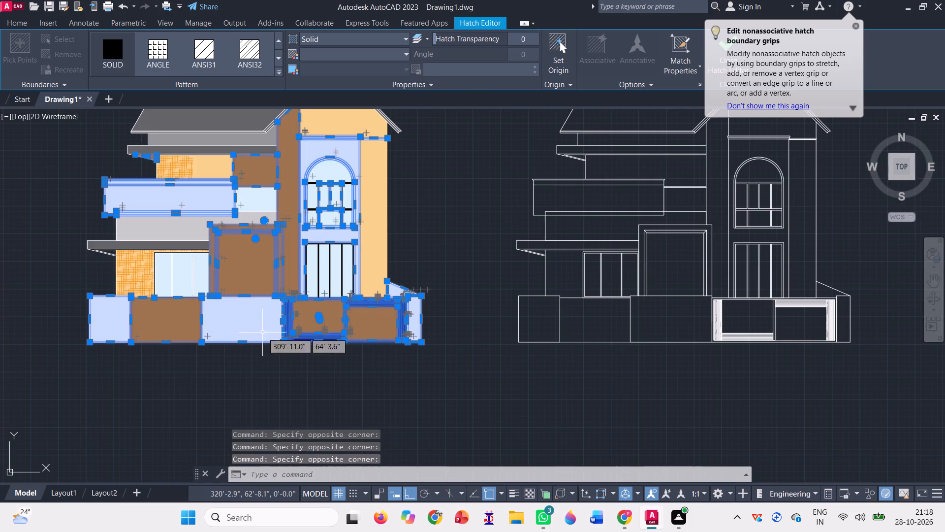
scroll(181, 306, up, 3)
scroll(312, 331, up, 2)
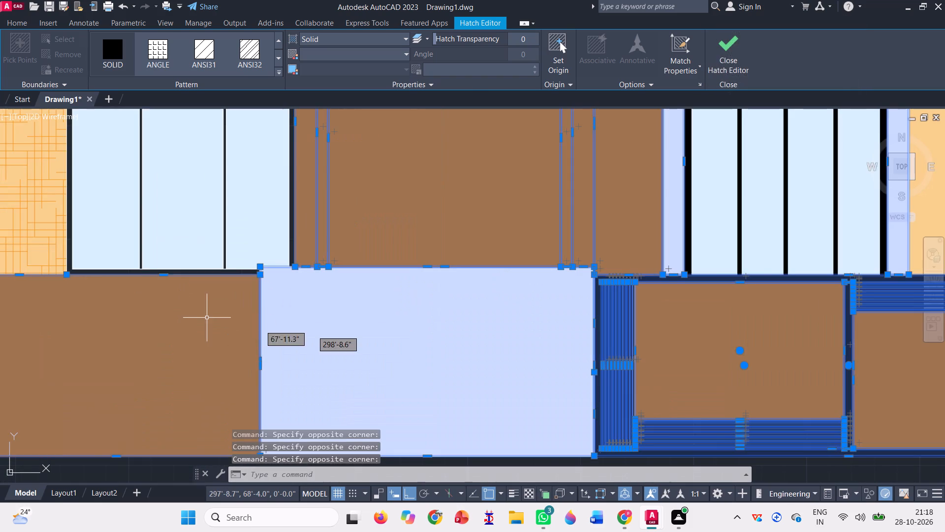
scroll(312, 331, up, 2)
click(309, 328)
scroll(303, 329, down, 5)
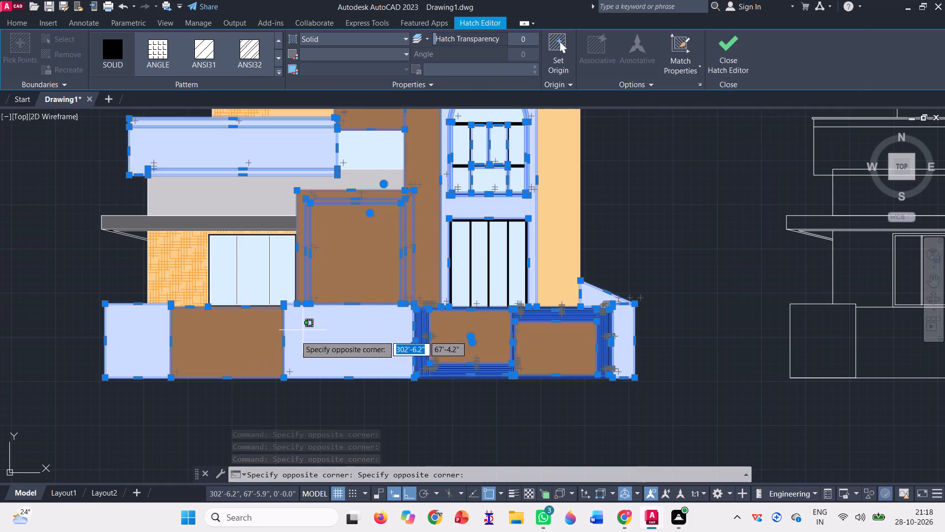
click(235, 354)
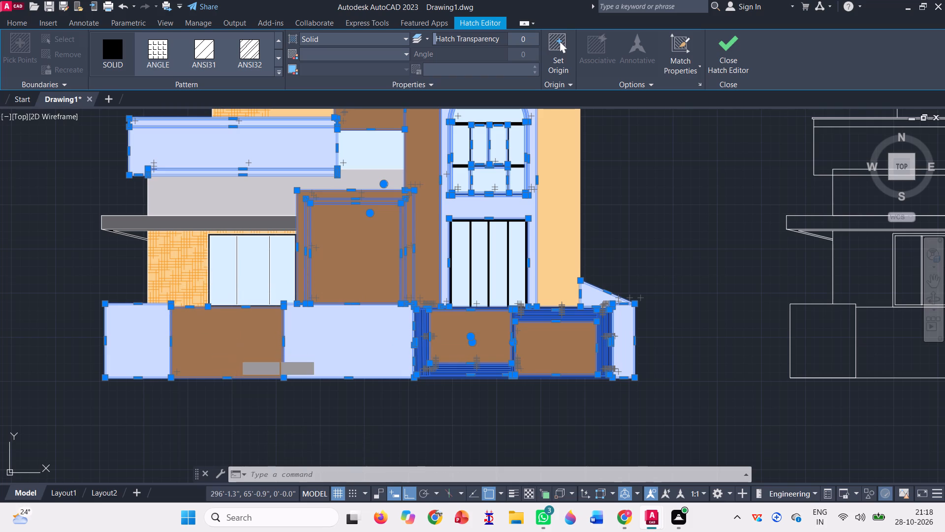
Include the orange tile-pattern hatch and the light-blue glass hatch of the ground-floor window in the selection.
click(163, 245)
scroll(228, 275, up, 3)
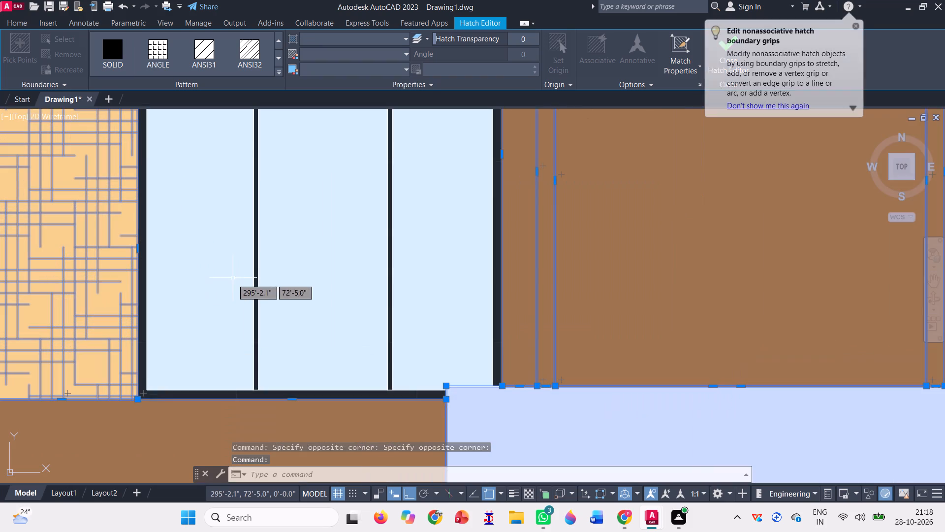
click(207, 272)
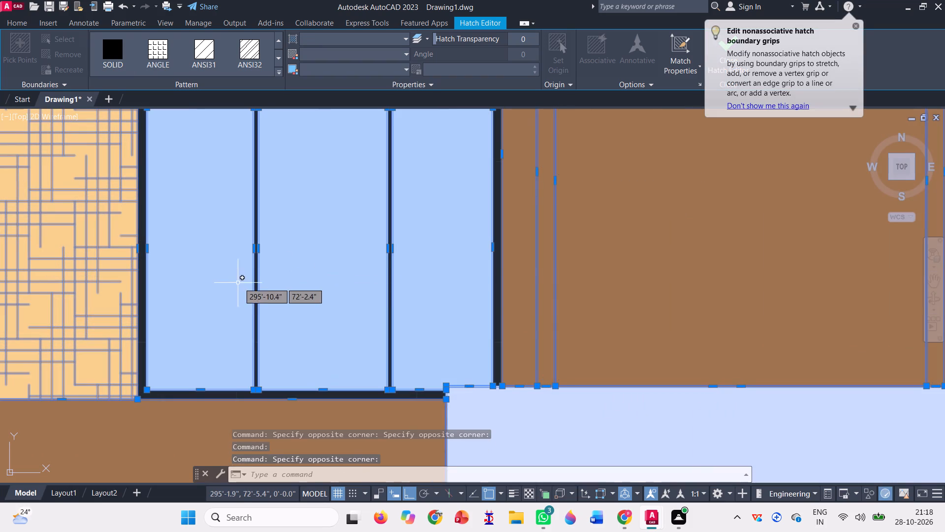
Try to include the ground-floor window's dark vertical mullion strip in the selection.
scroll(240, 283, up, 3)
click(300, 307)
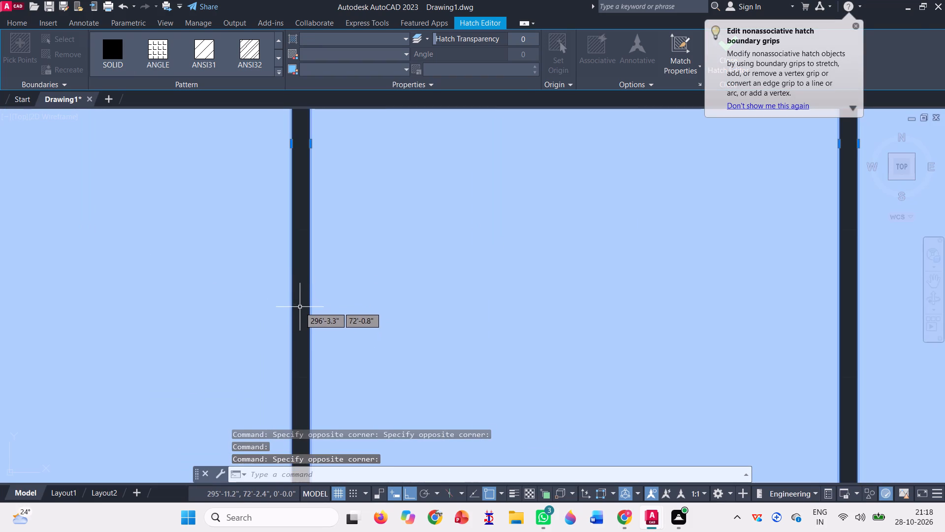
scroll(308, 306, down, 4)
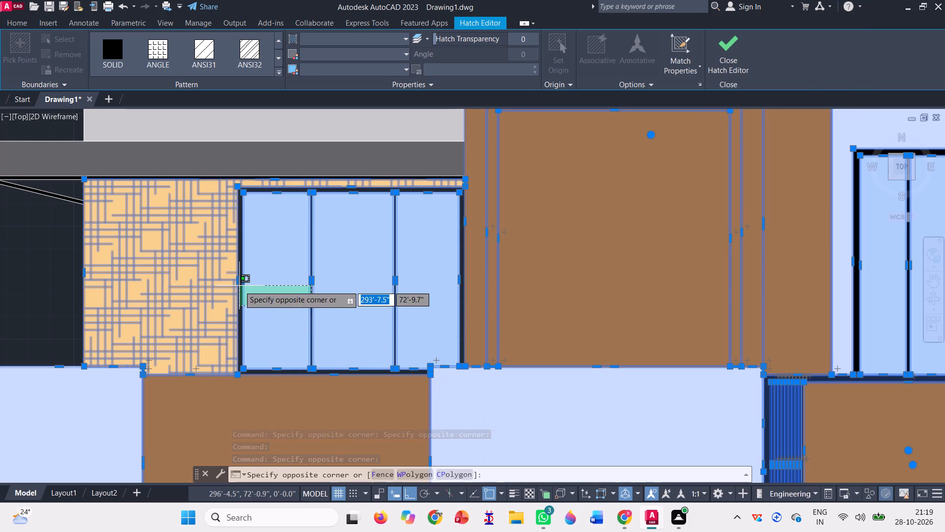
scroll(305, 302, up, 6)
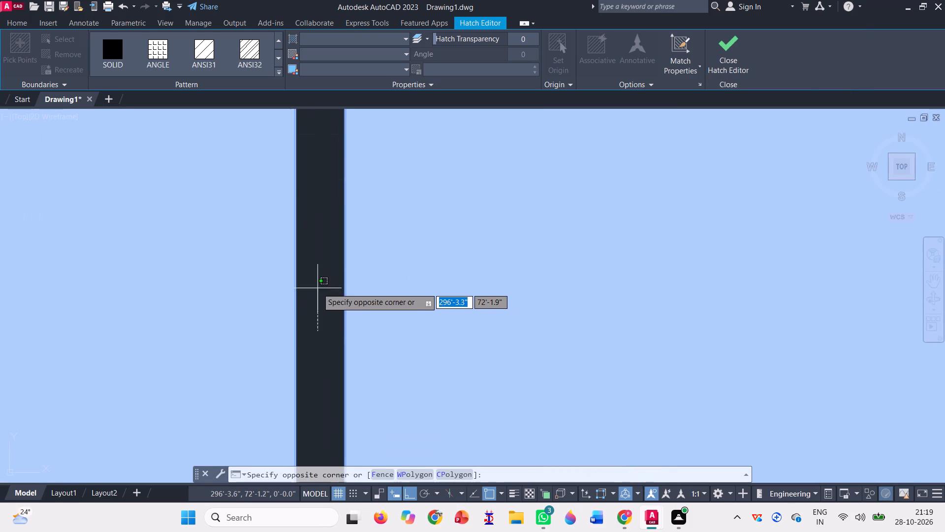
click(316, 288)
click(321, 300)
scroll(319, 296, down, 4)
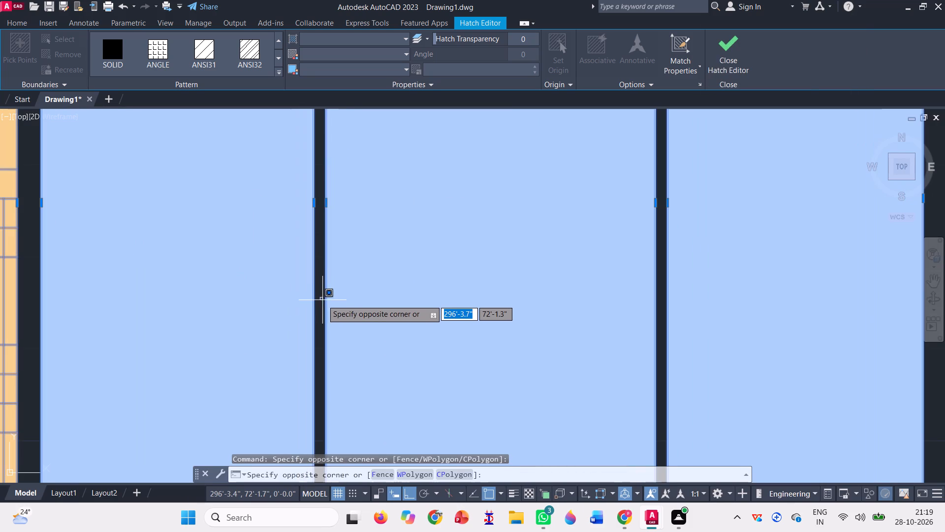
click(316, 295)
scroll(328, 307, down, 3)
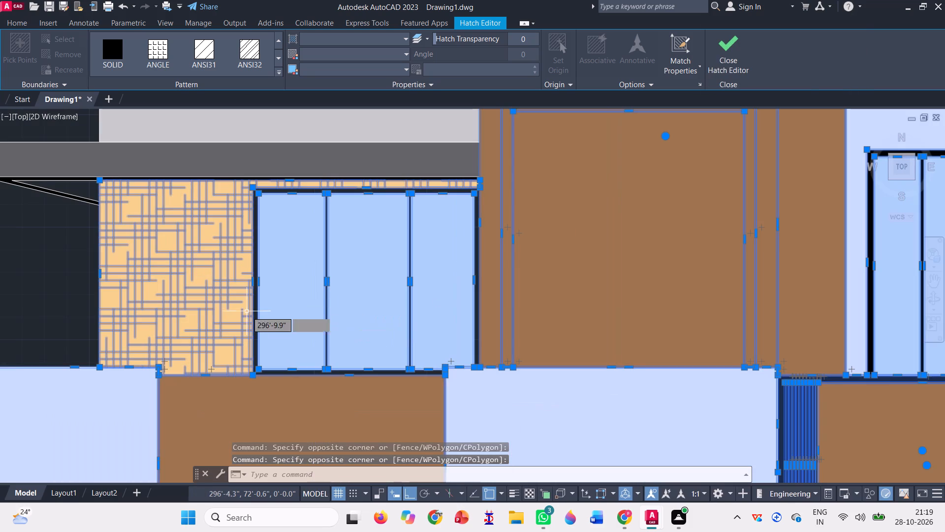
Include the peach tile backing, dark grey slab, black slab bracket and light grey wall hatches in the selection.
scroll(193, 282, up, 2)
click(205, 270)
scroll(236, 307, down, 1)
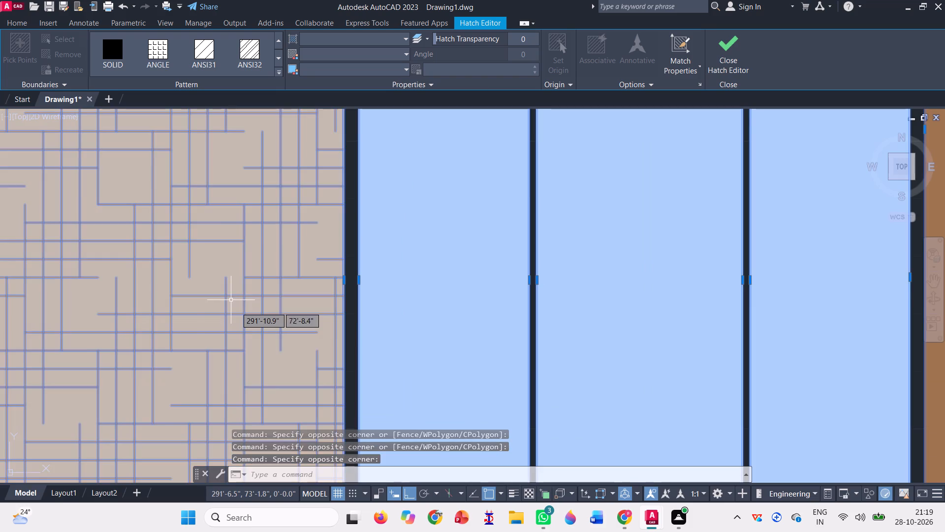
scroll(236, 307, down, 4)
scroll(159, 245, up, 4)
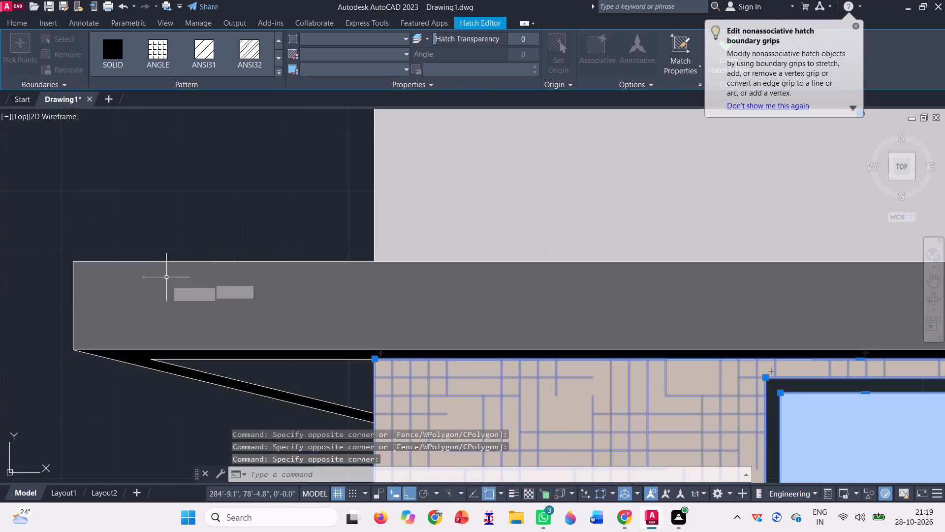
click(168, 291)
scroll(145, 353, up, 3)
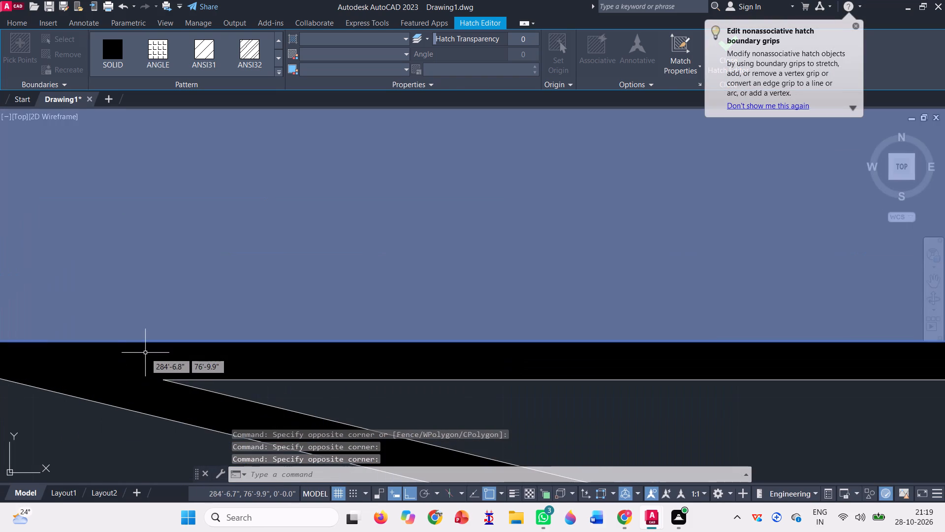
click(133, 359)
scroll(141, 362, down, 3)
scroll(198, 370, down, 3)
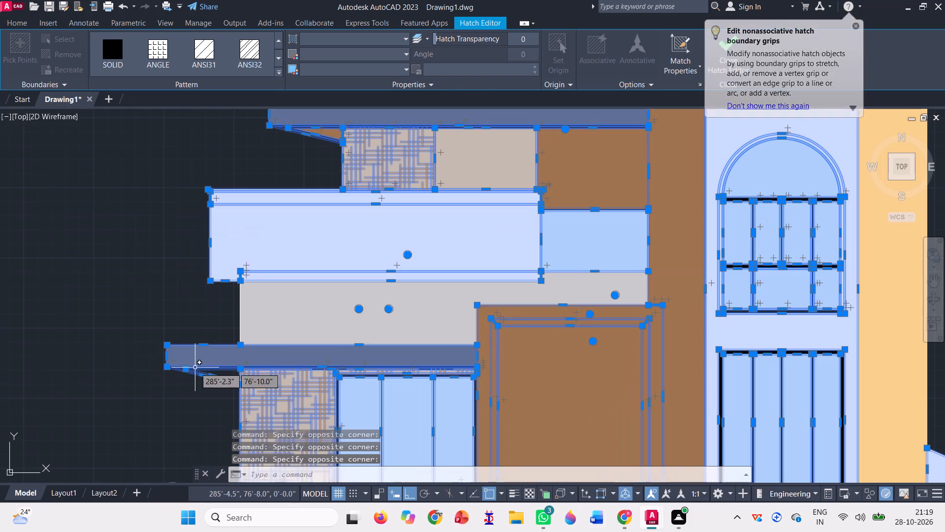
click(269, 305)
scroll(268, 316, down, 1)
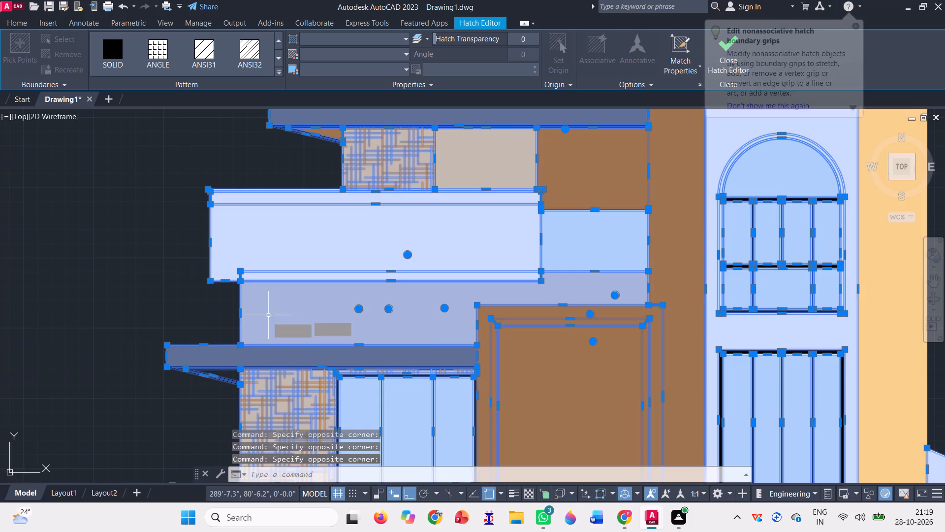
Include the black frame hatches of the arched window and the tall window below it in the selection.
scroll(264, 319, down, 1)
scroll(452, 311, up, 6)
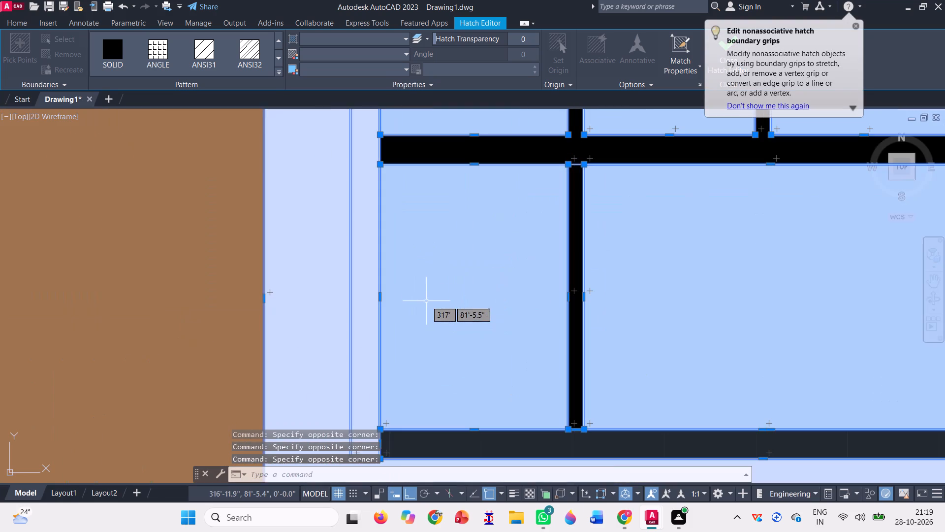
click(440, 154)
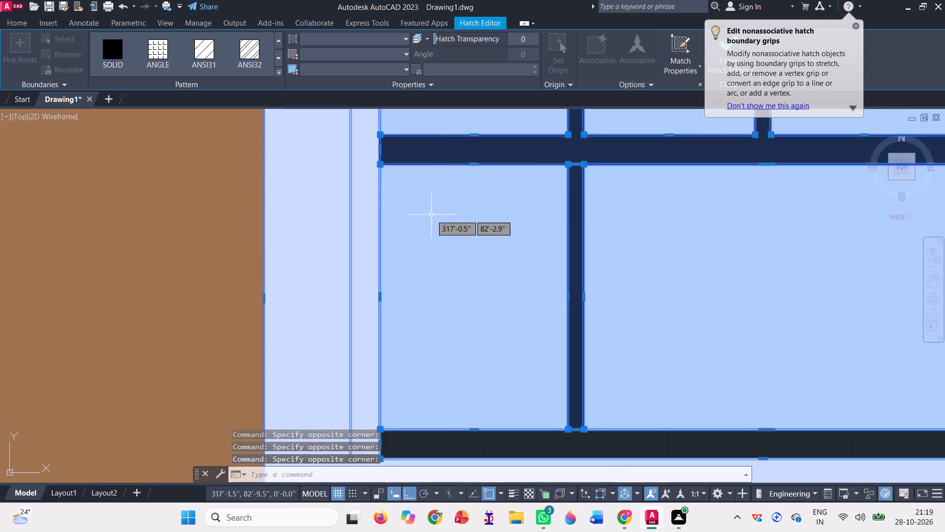
scroll(424, 275, down, 5)
scroll(434, 324, up, 3)
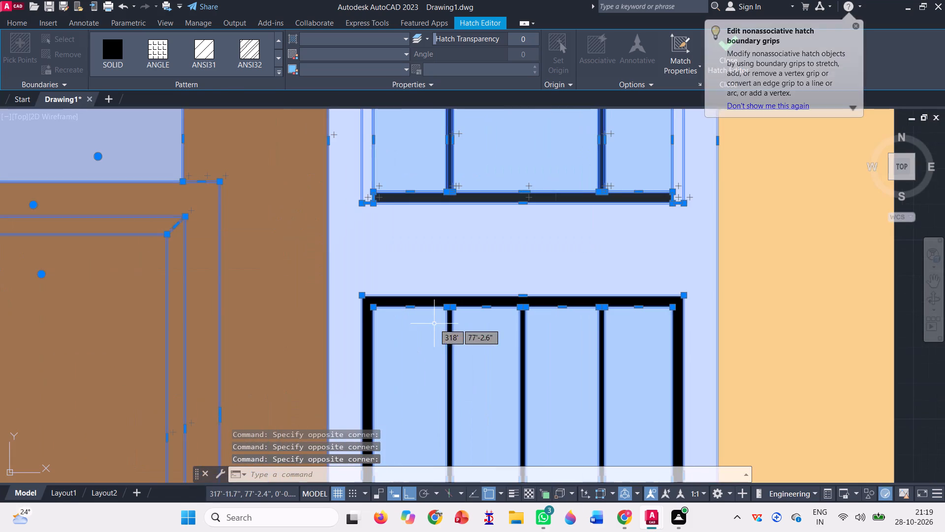
scroll(377, 334, up, 3)
click(340, 317)
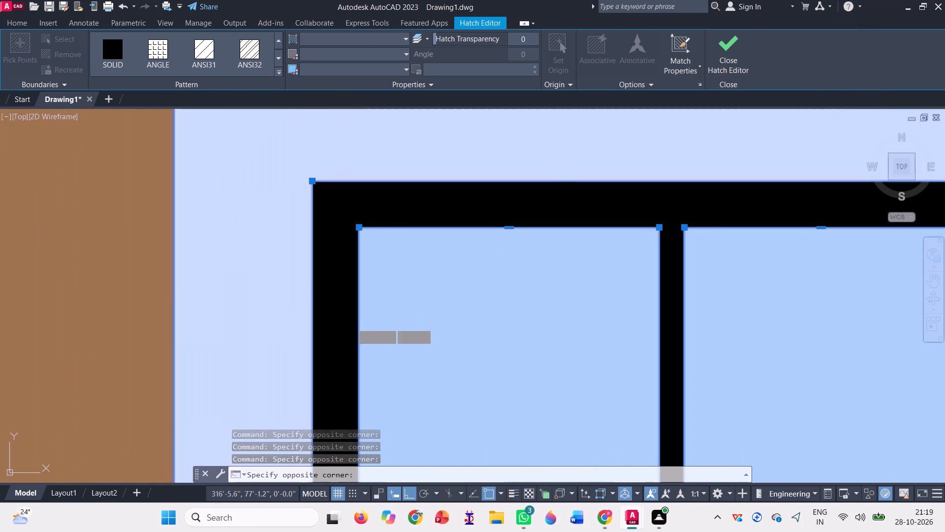
Include the peach gable and tower wall hatch, and check the elevation for hatches still unselected.
scroll(373, 334, down, 6)
scroll(421, 350, down, 1)
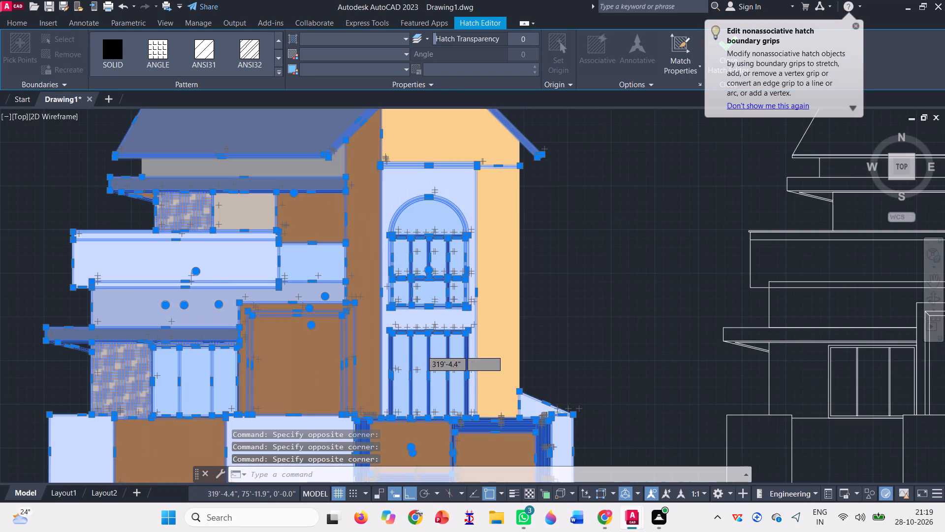
scroll(298, 263, up, 1)
click(514, 177)
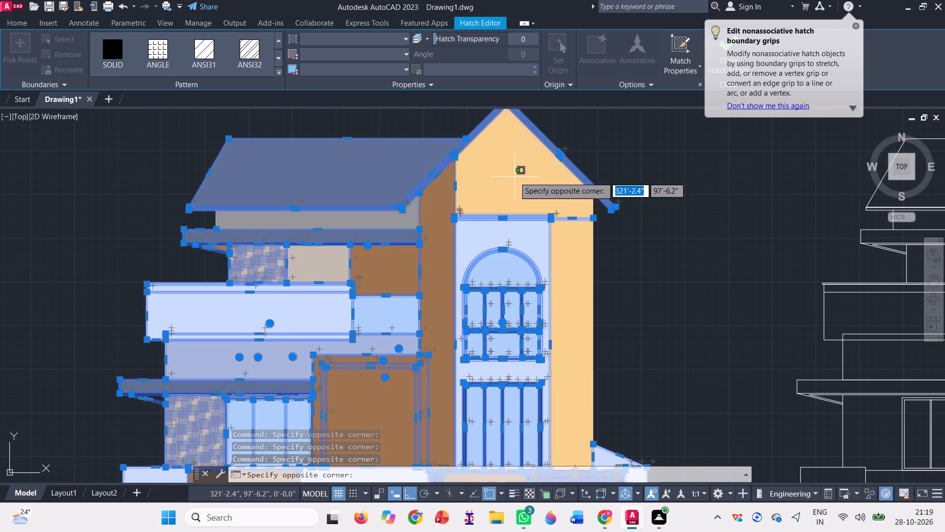
scroll(284, 254, up, 3)
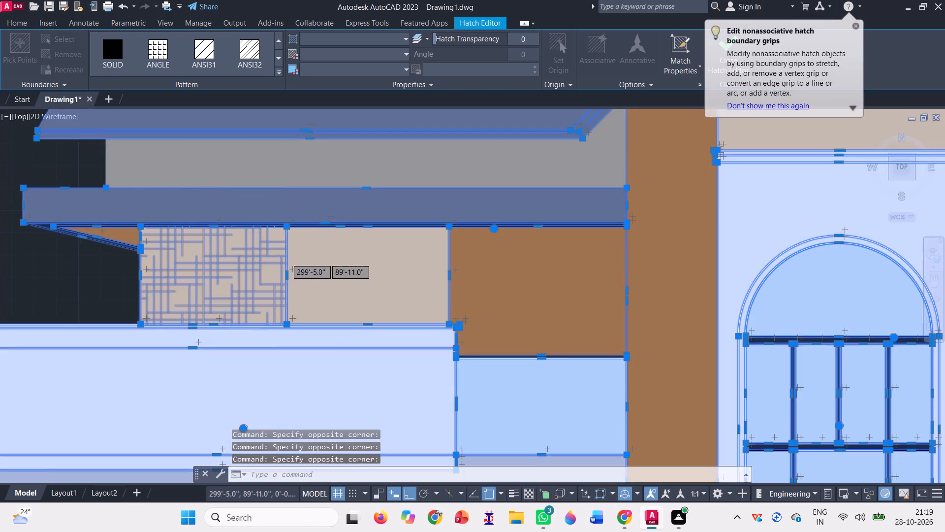
click(347, 285)
scroll(347, 284, down, 2)
click(347, 284)
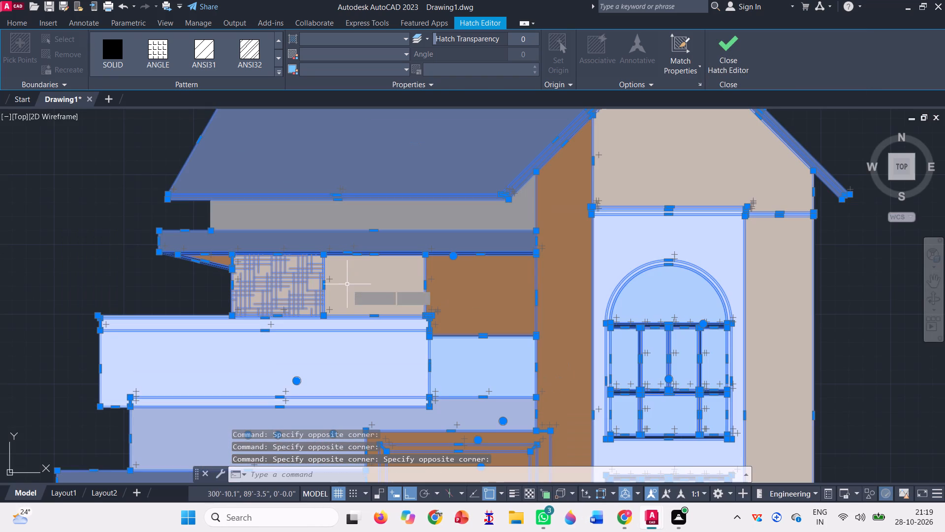
scroll(322, 199, down, 3)
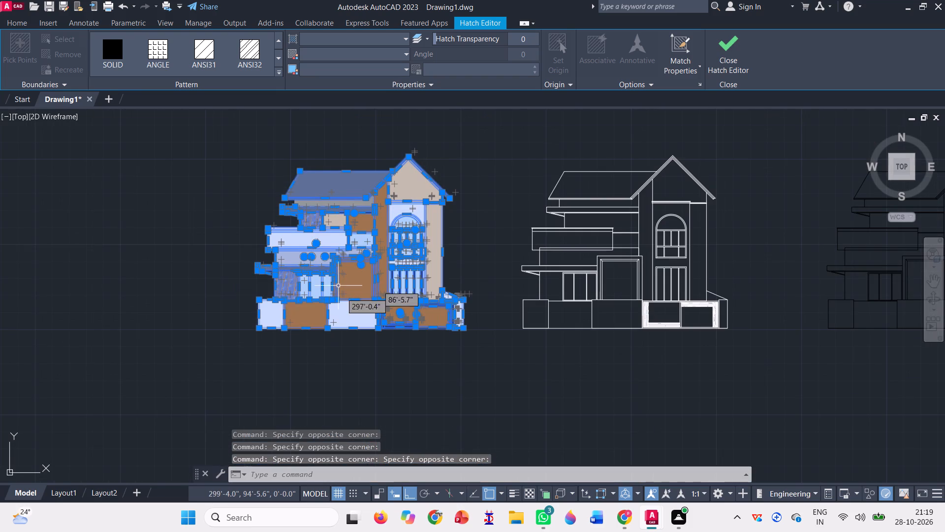
scroll(312, 266, up, 3)
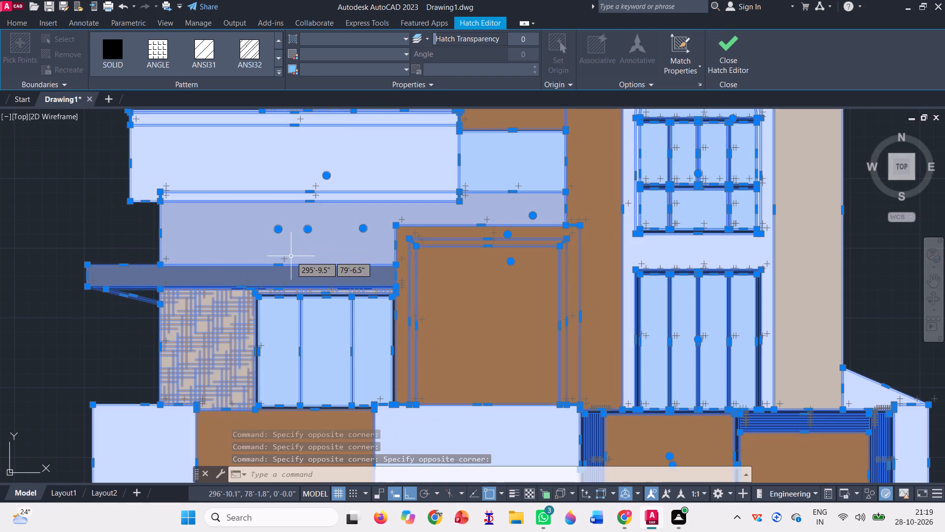
Move the selected hatches about 62'-9" horizontally to the left of the original linework, using the boundary wall's lower-right corner as base point.
scroll(292, 257, down, 2)
text(m)
key(space)
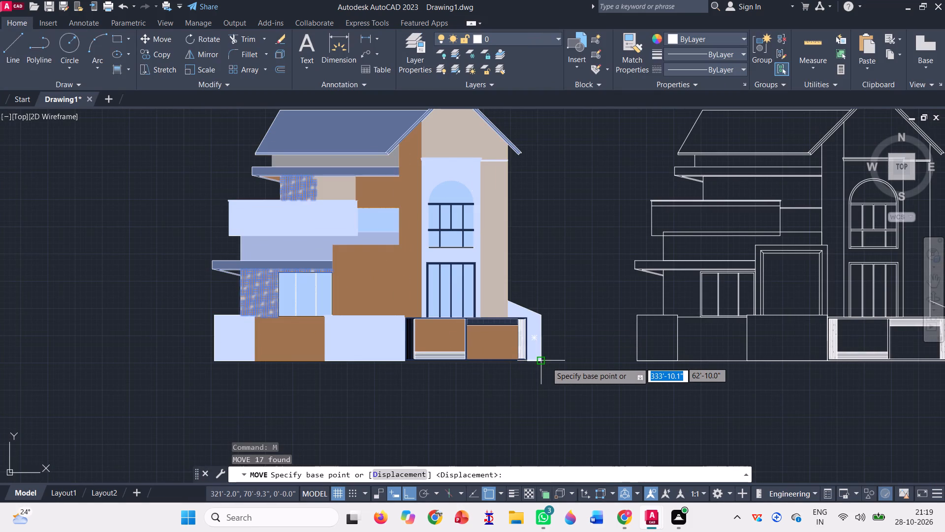
click(542, 362)
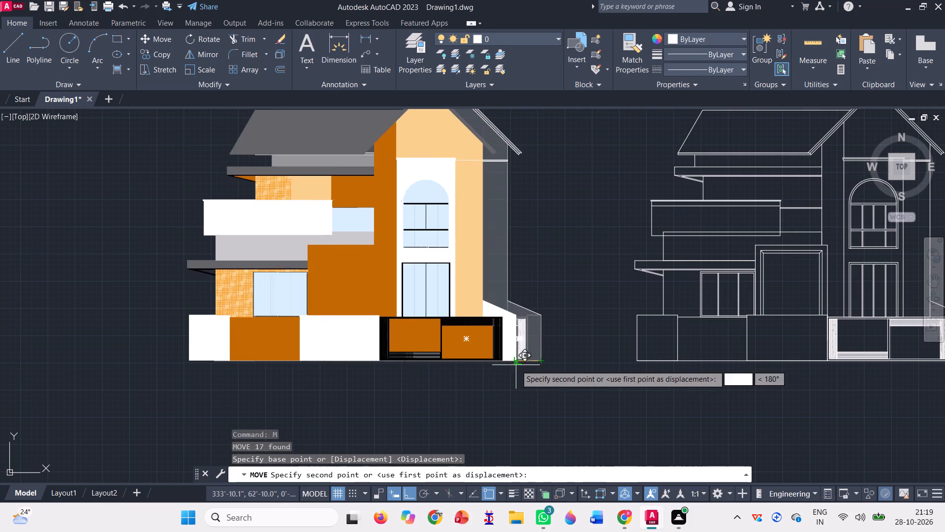
scroll(536, 355, down, 1)
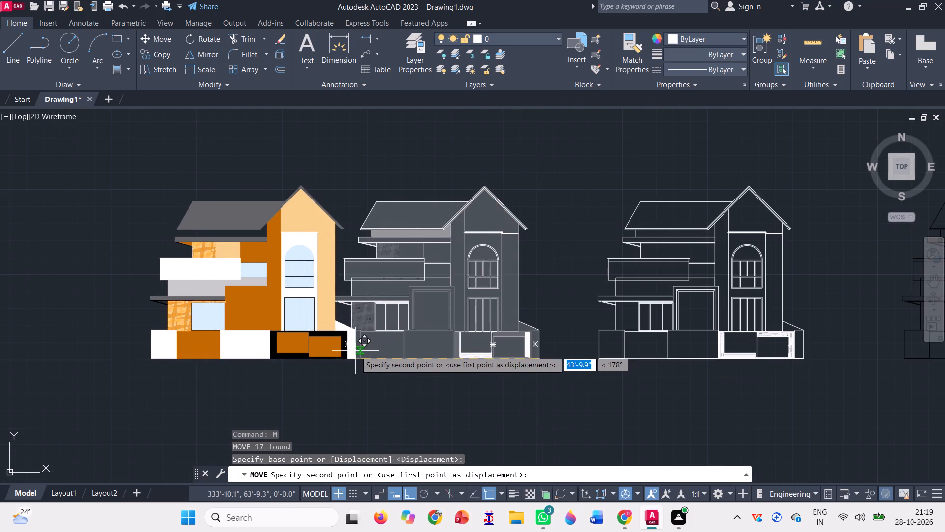
scroll(355, 351, up, 1)
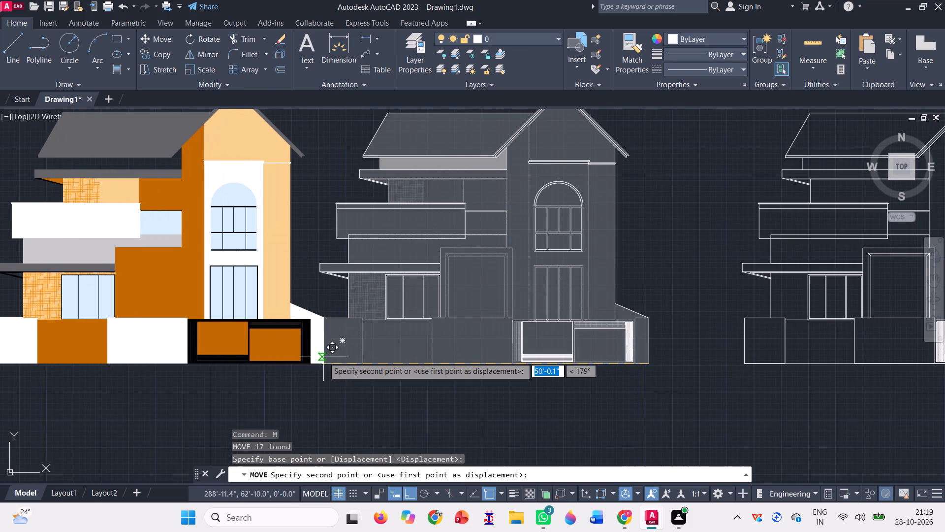
scroll(441, 342, down, 1)
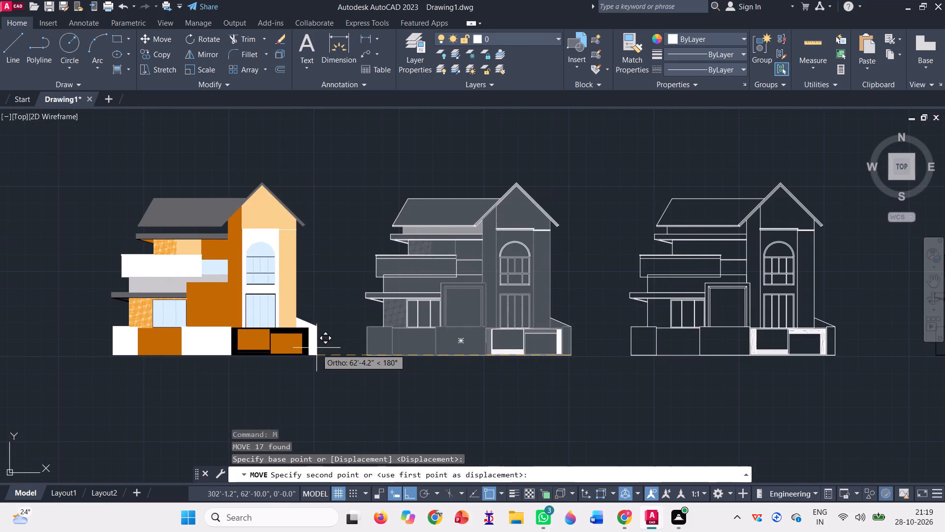
click(315, 346)
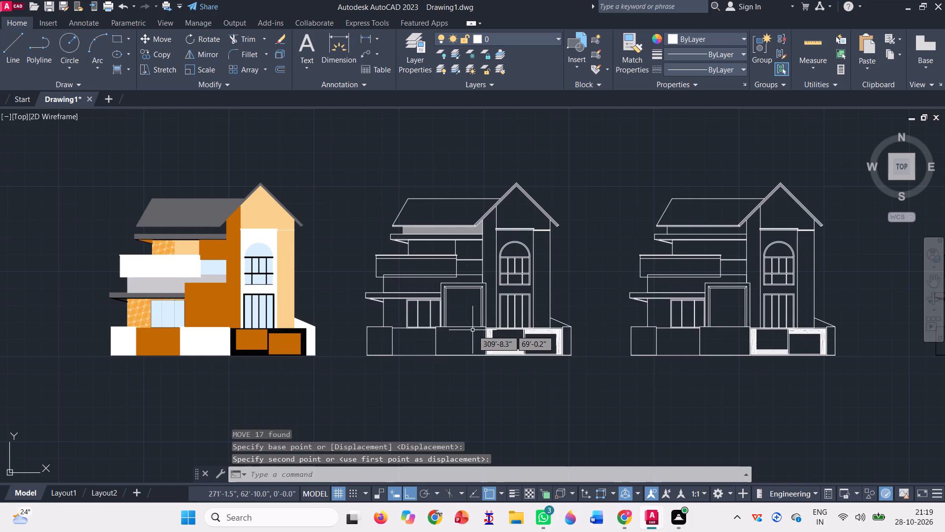
Examine the gate and the rest of the original linework for hatches left behind by the move.
scroll(479, 331, up, 3)
scroll(498, 376, up, 3)
scroll(453, 338, down, 4)
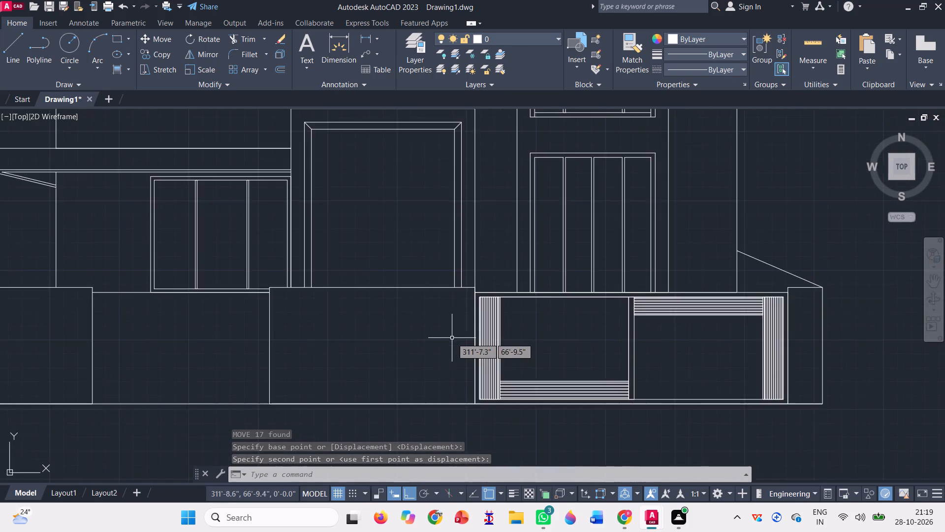
scroll(452, 338, down, 3)
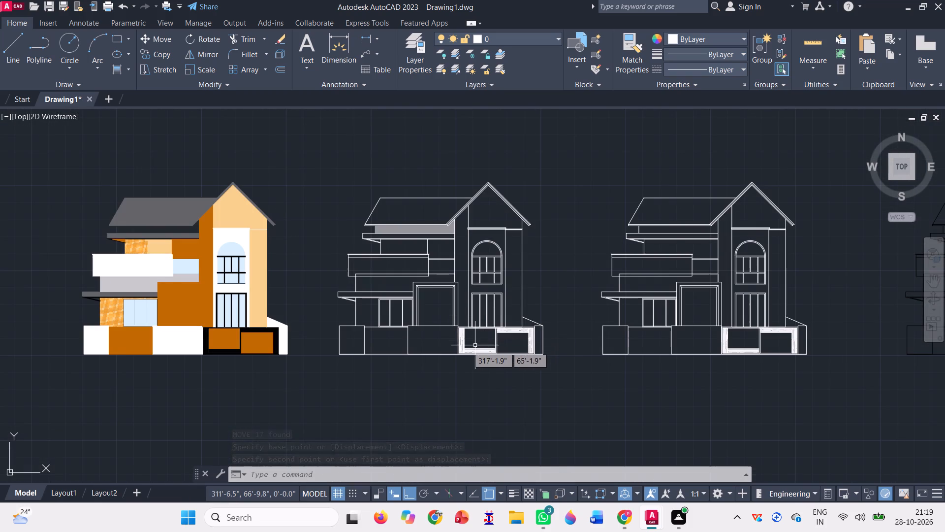
Move the black linework copy about 202'-1" horizontally onto the coloured hatches, using the boundary wall's lower-right corner as base point.
scroll(372, 288, down, 1)
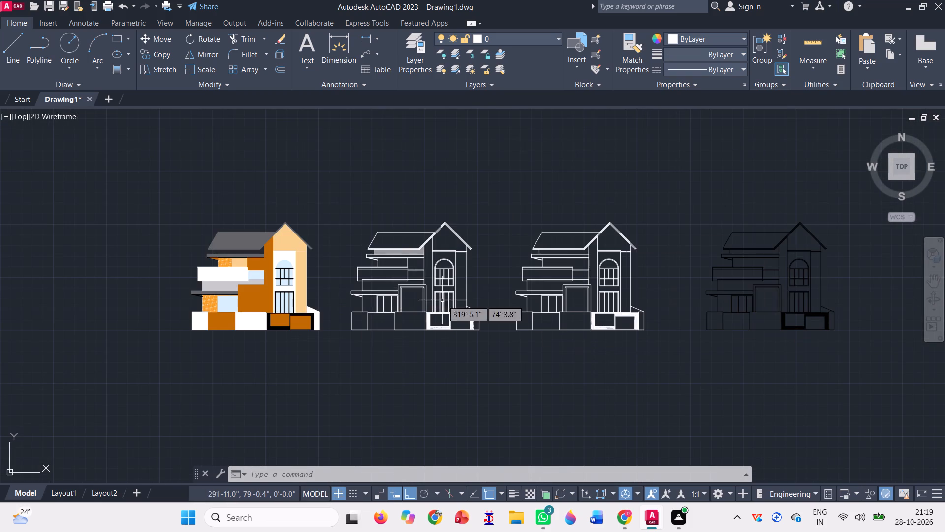
scroll(442, 300, down, 1)
click(711, 357)
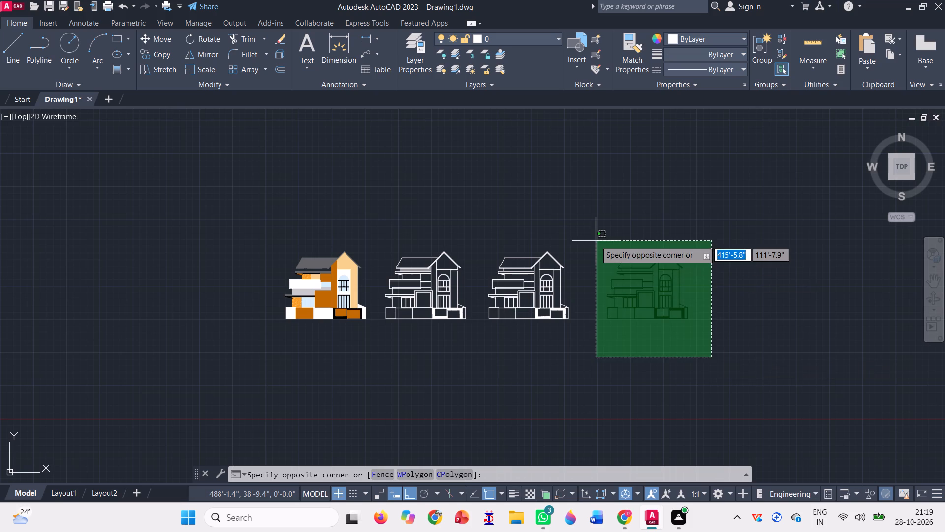
click(594, 239)
key(c)
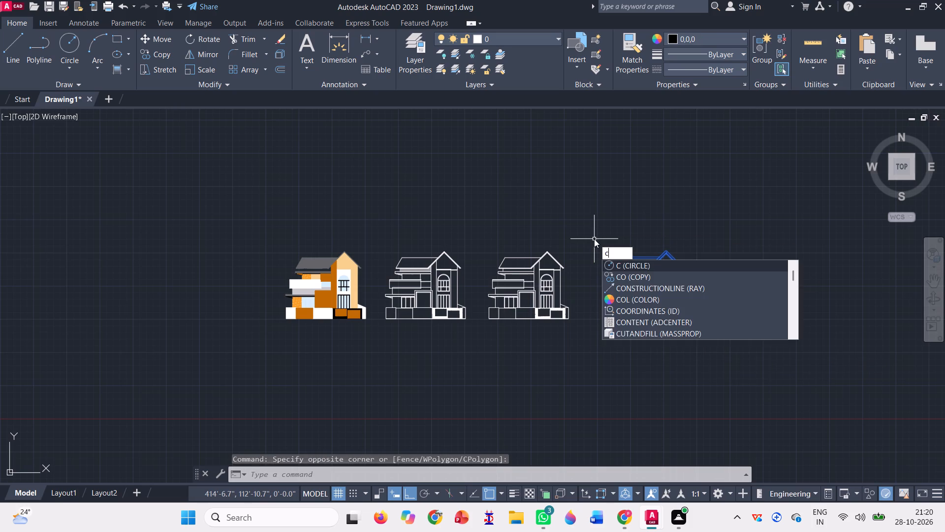
key(BackSpace)
text(m)
key(space)
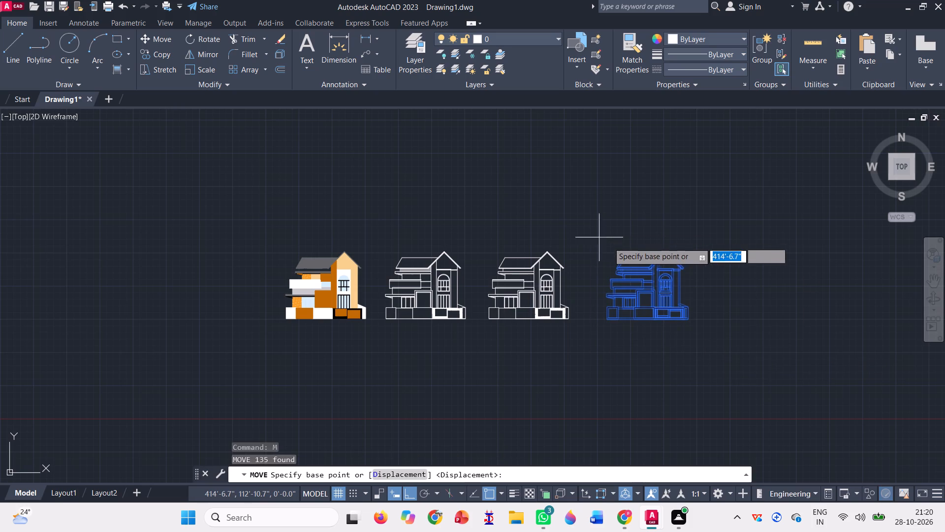
scroll(688, 326, up, 5)
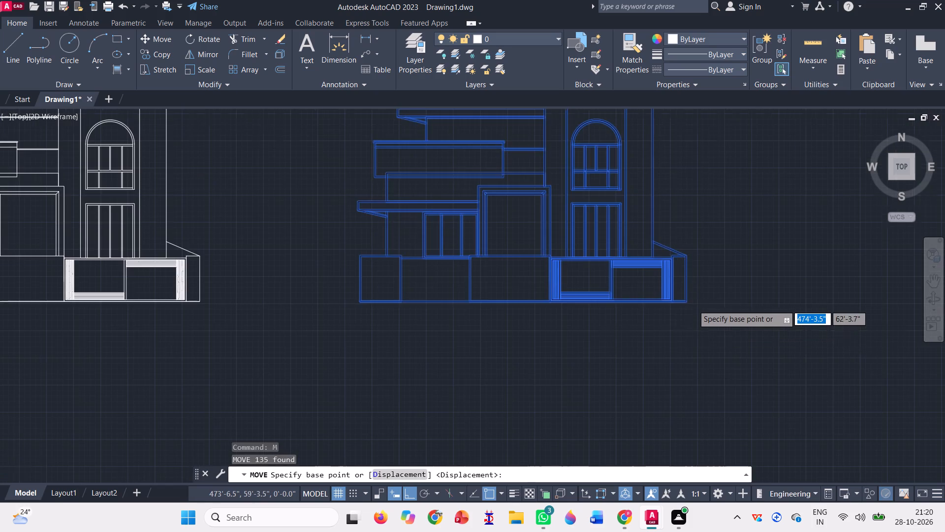
scroll(693, 305, up, 4)
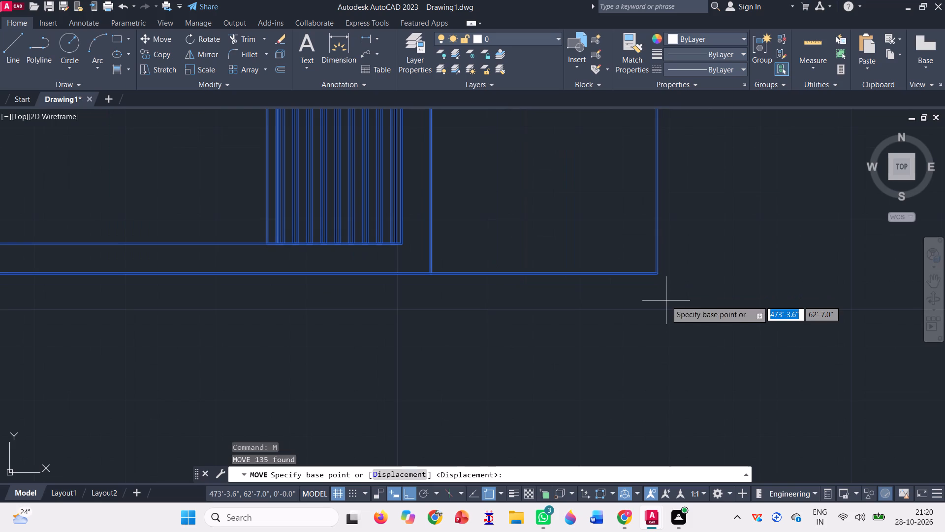
click(658, 270)
scroll(712, 296, down, 3)
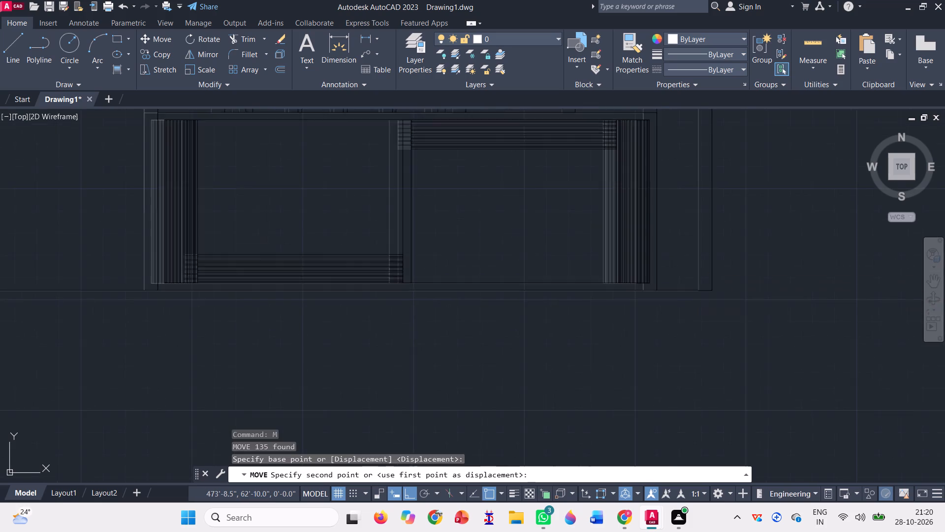
scroll(712, 296, down, 6)
scroll(368, 277, up, 3)
scroll(468, 335, up, 3)
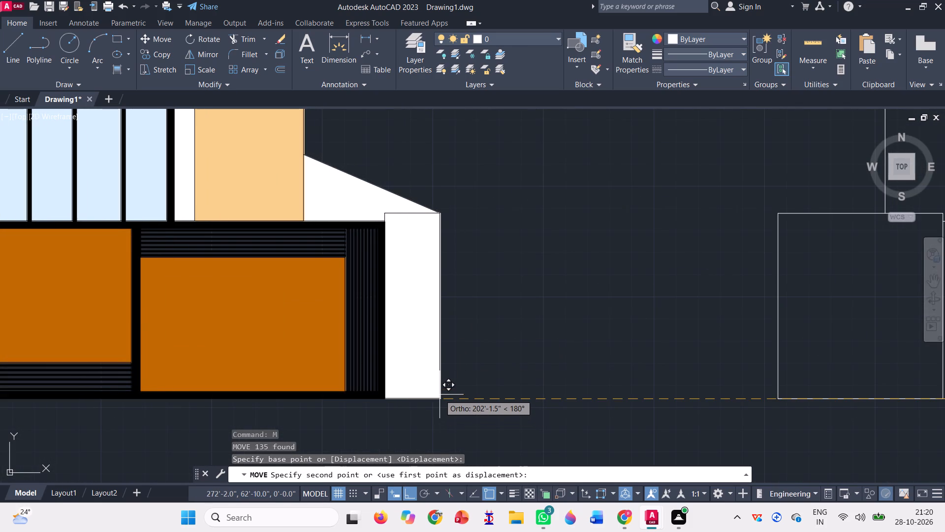
scroll(437, 412, up, 3)
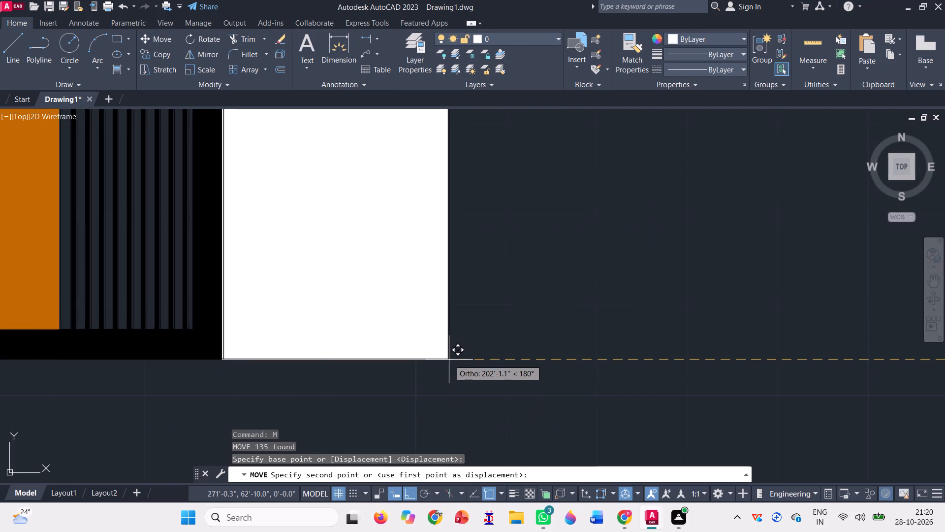
click(447, 360)
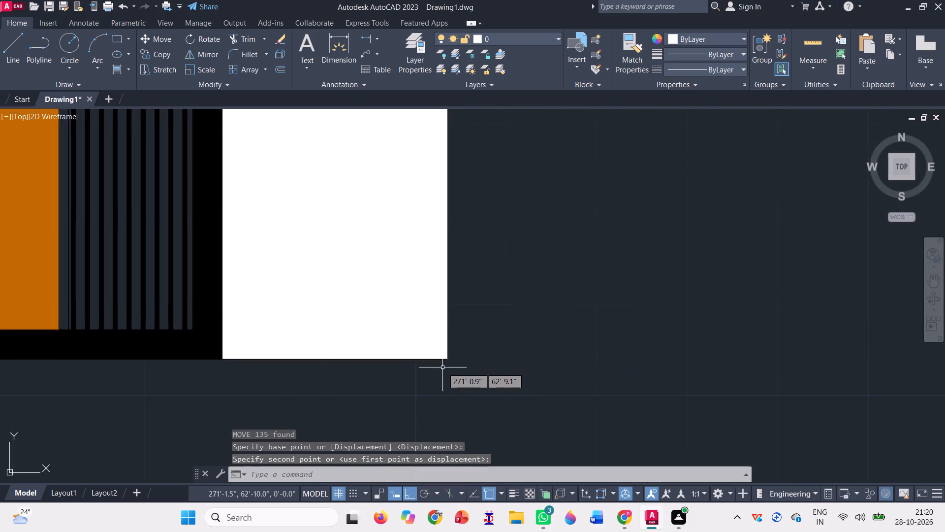
Move the leftover light grey hatch below the sloping roof about 62'-9" left onto the coloured elevation, matching the boundary wall's lower-right corners.
scroll(442, 367, down, 5)
scroll(402, 367, down, 2)
scroll(325, 357, down, 2)
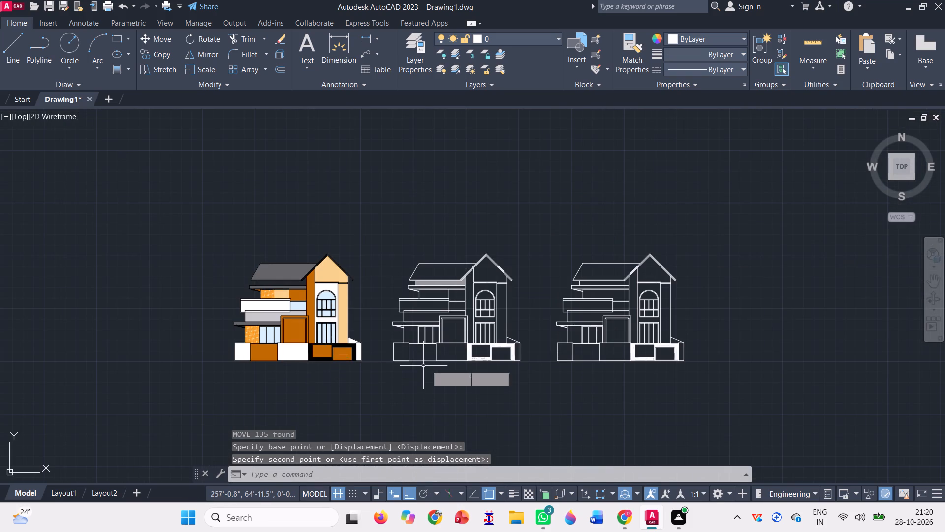
scroll(508, 364, up, 2)
scroll(418, 308, down, 1)
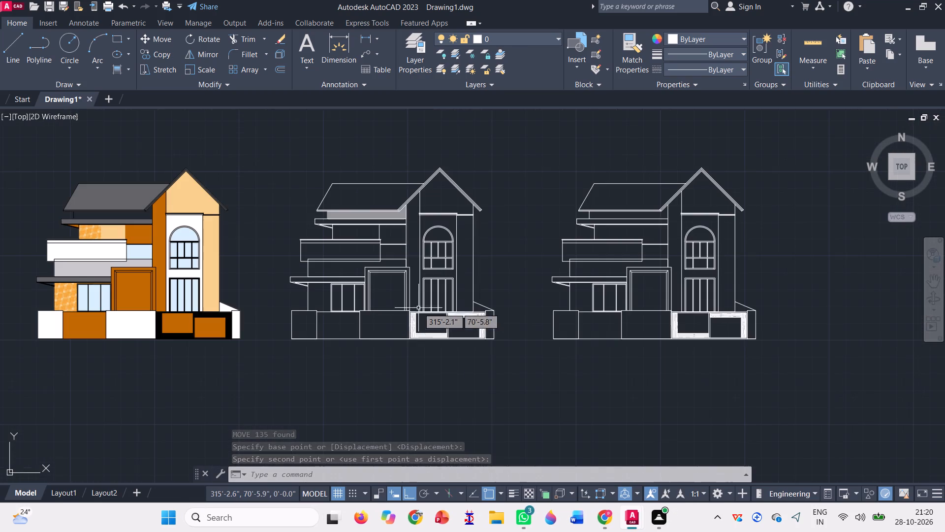
scroll(340, 203, up, 3)
click(335, 253)
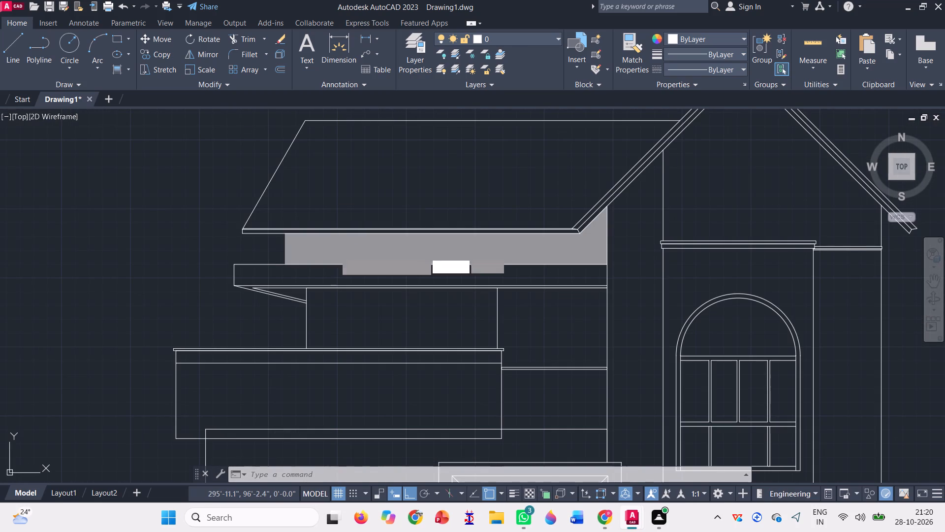
scroll(324, 244, down, 4)
text(m)
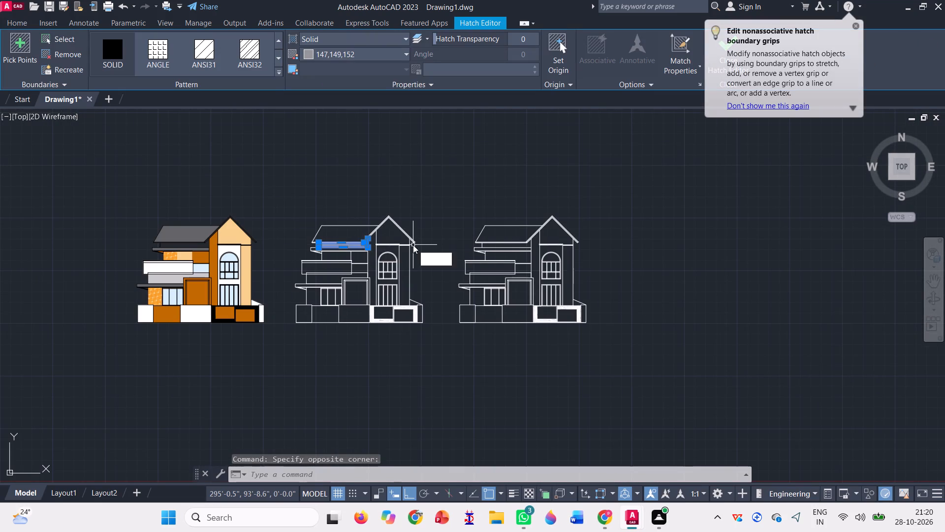
key(space)
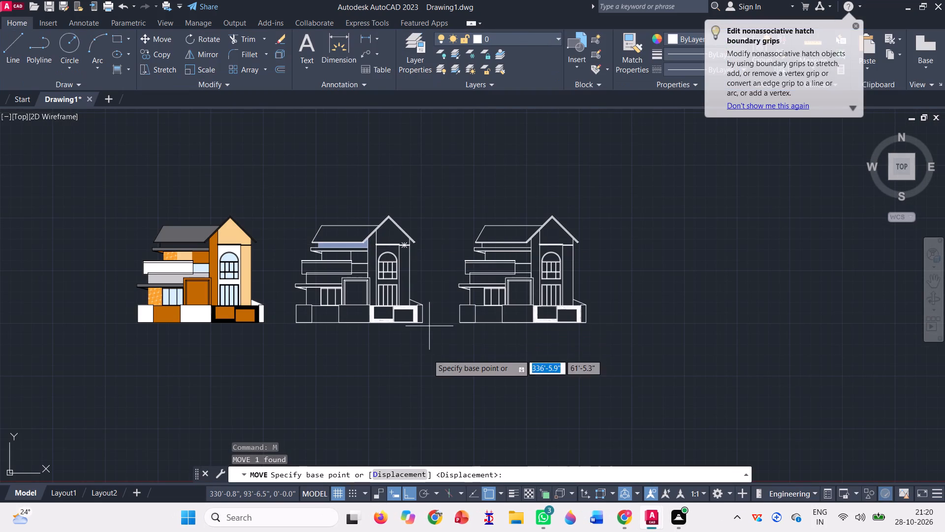
scroll(428, 324, up, 3)
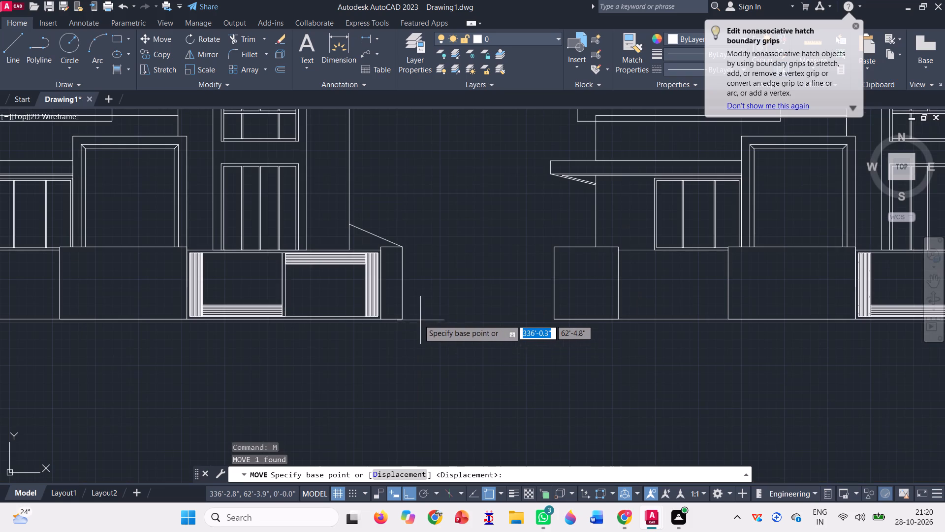
click(404, 316)
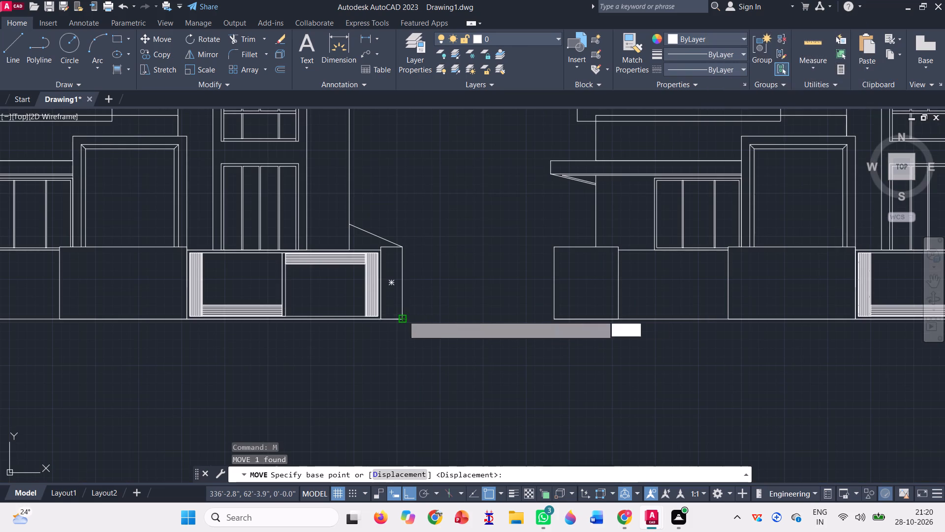
scroll(449, 308, down, 3)
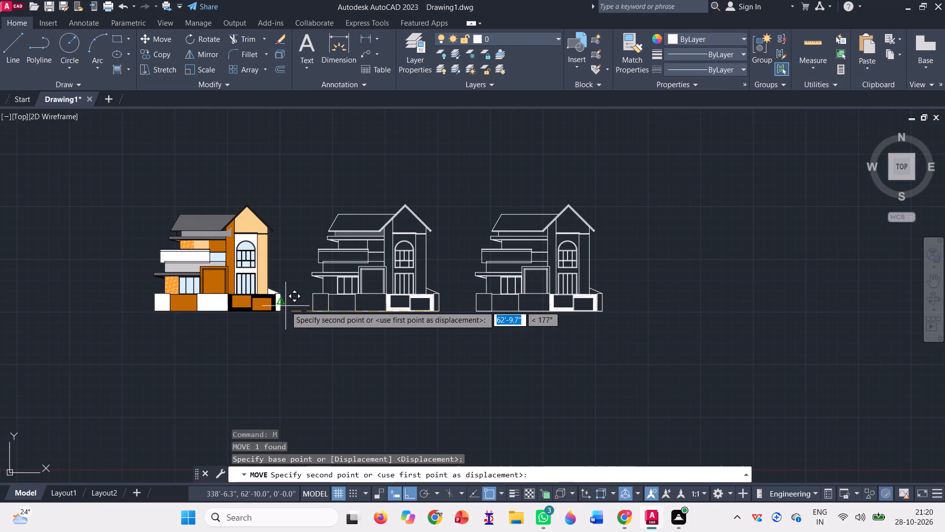
scroll(283, 312, up, 4)
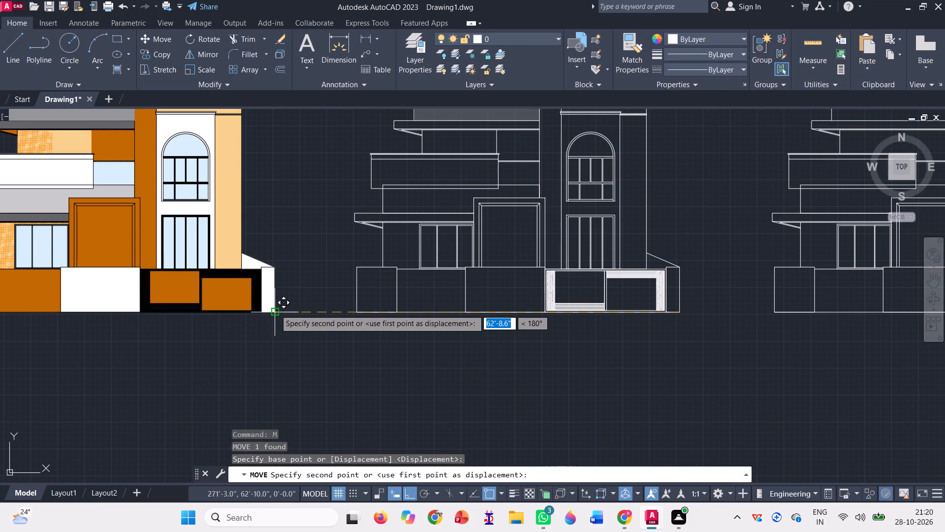
scroll(274, 308, up, 2)
click(272, 332)
Examine the gate and its slatted panels in the original linework for hatches left behind.
scroll(289, 334, down, 1)
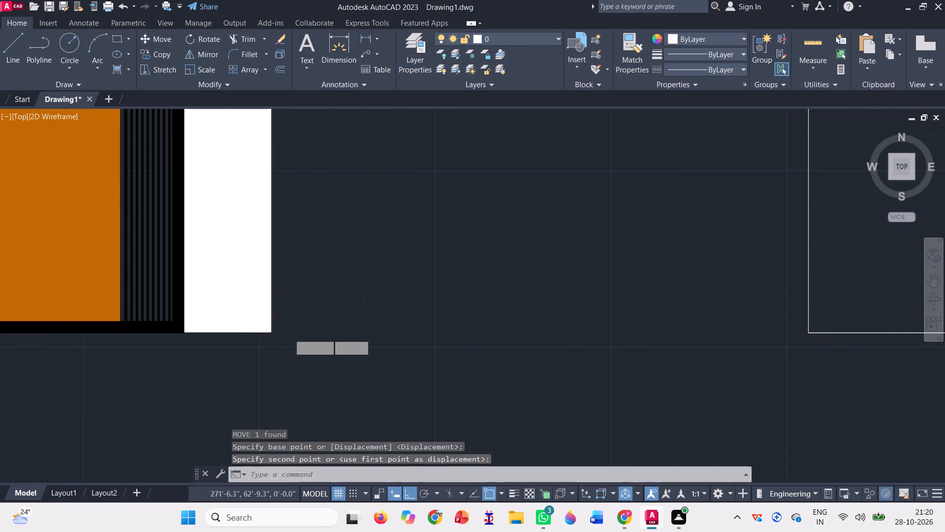
scroll(289, 334, down, 4)
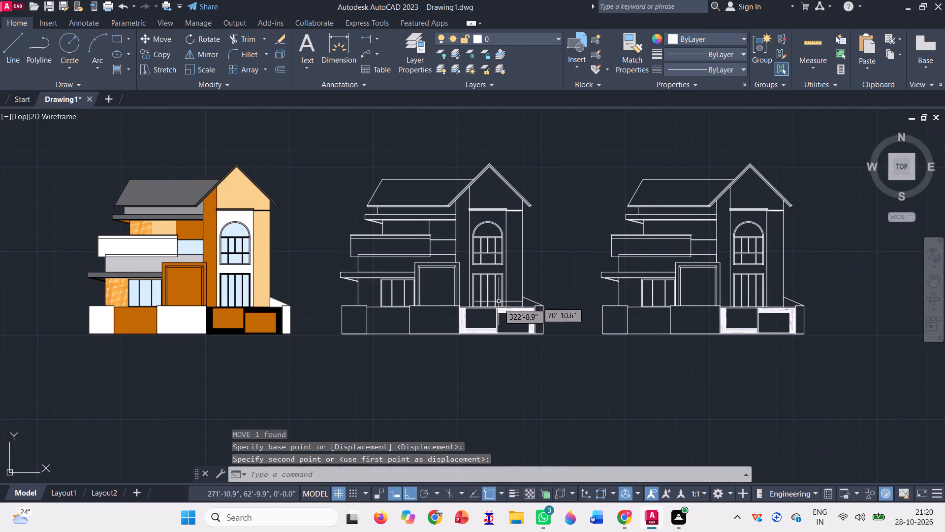
key(space)
scroll(502, 318, up, 5)
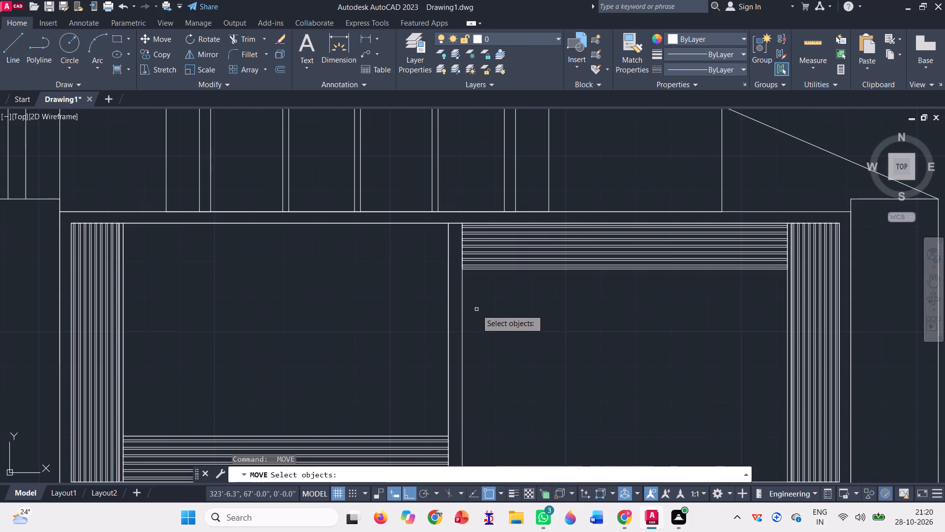
scroll(480, 251, up, 3)
key(Escape)
scroll(425, 276, down, 2)
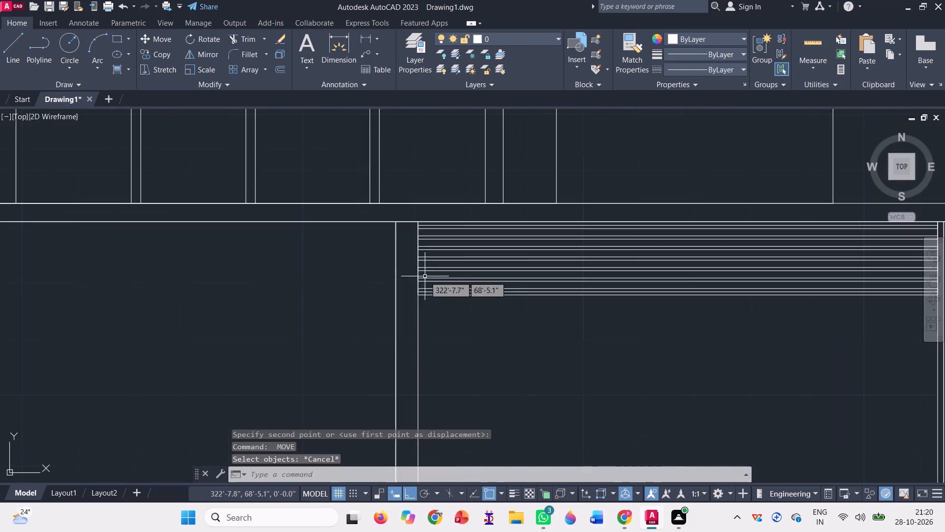
scroll(586, 266, down, 2)
scroll(756, 278, up, 3)
scroll(729, 290, down, 4)
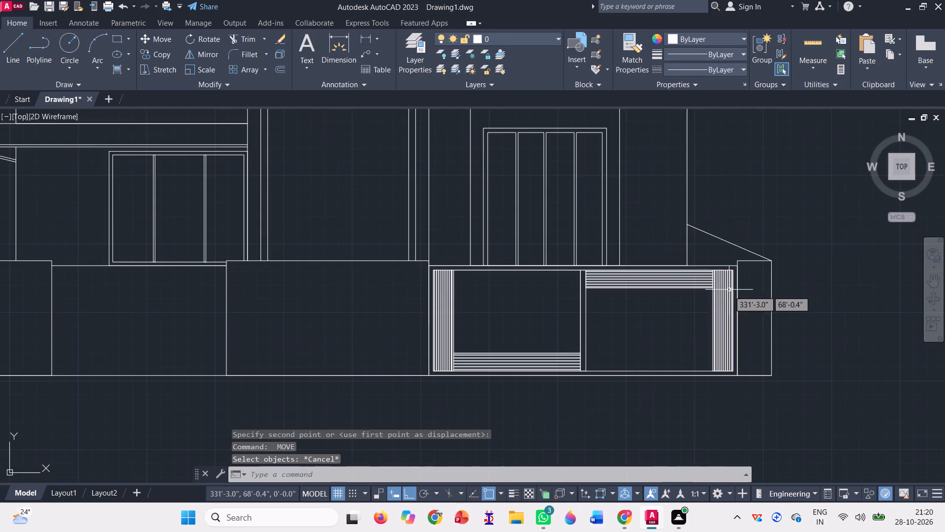
scroll(452, 312, up, 3)
scroll(439, 299, down, 3)
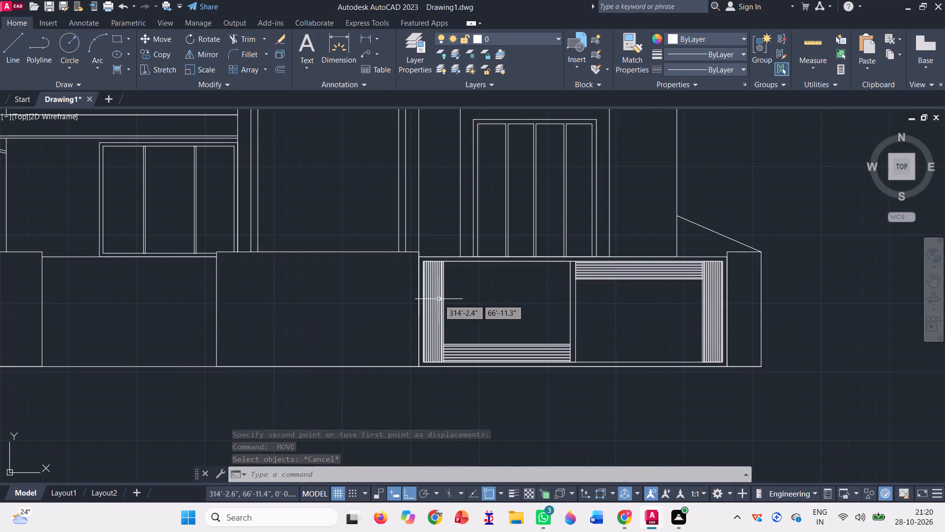
Delete the spare white linework copy of the elevation at the right end of the row.
scroll(439, 299, down, 4)
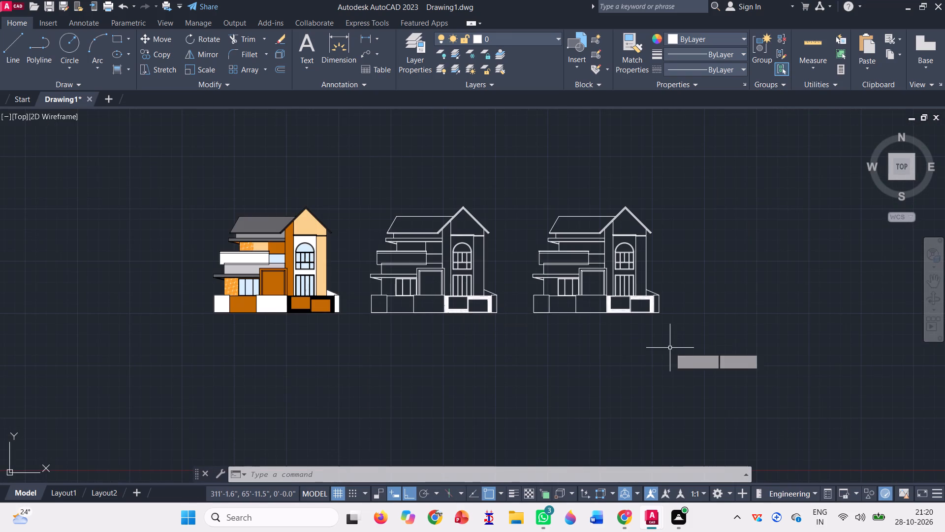
click(687, 344)
click(515, 166)
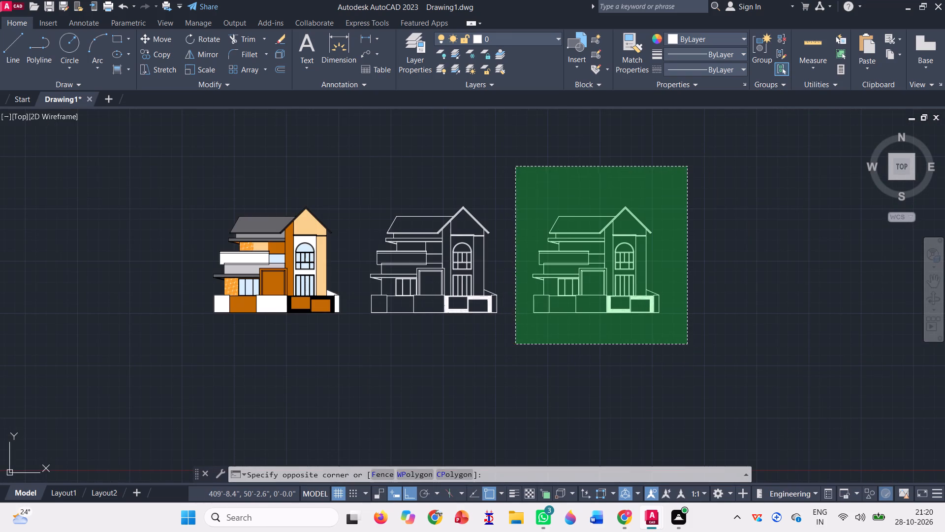
key(Delete)
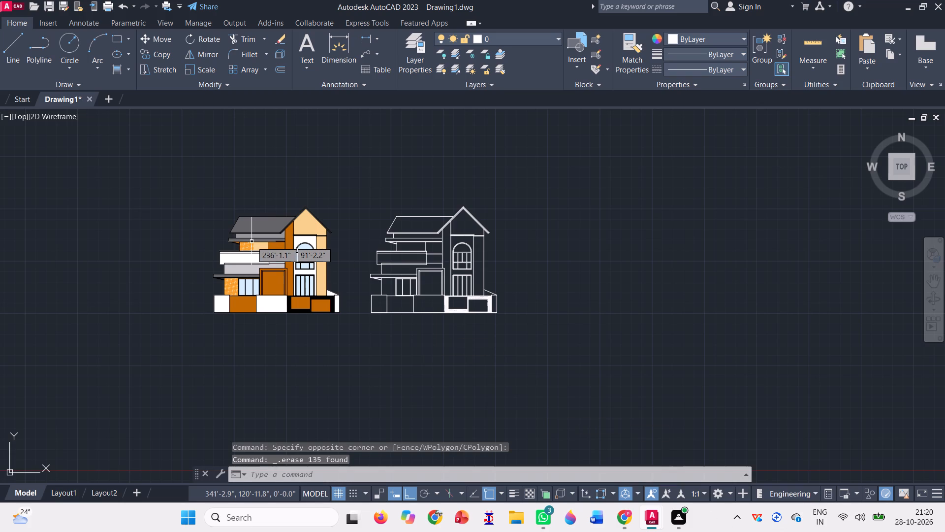
Frame the coloured elevation and the remaining linework elevation side by side in the view.
scroll(236, 219, up, 2)
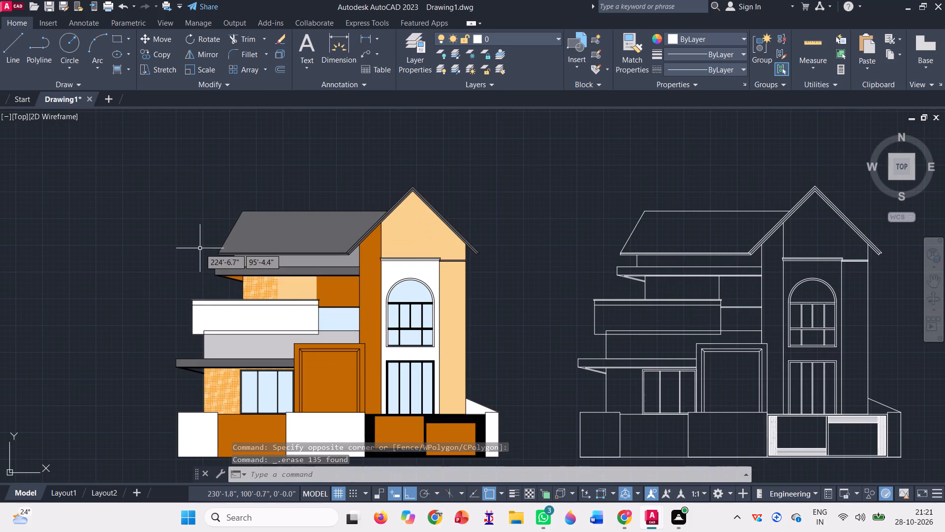
click(931, 281)
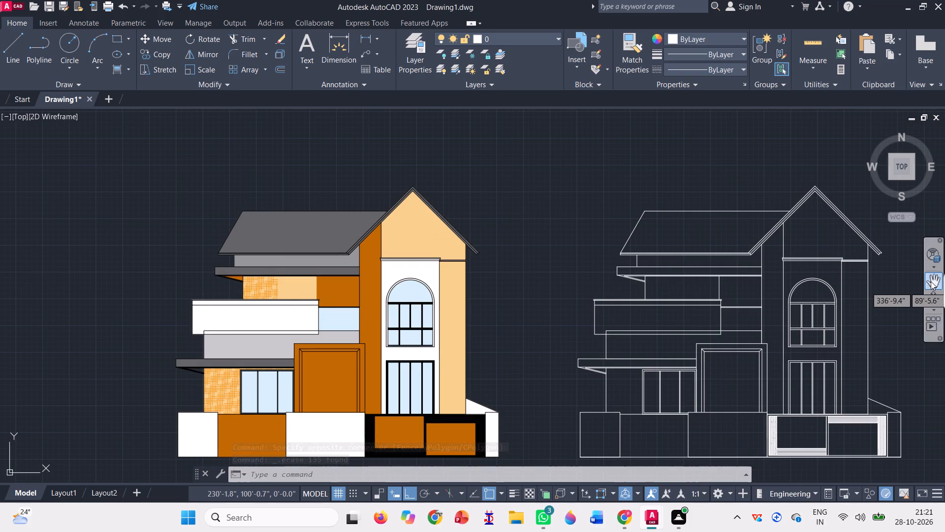
drag(545, 319, 502, 283)
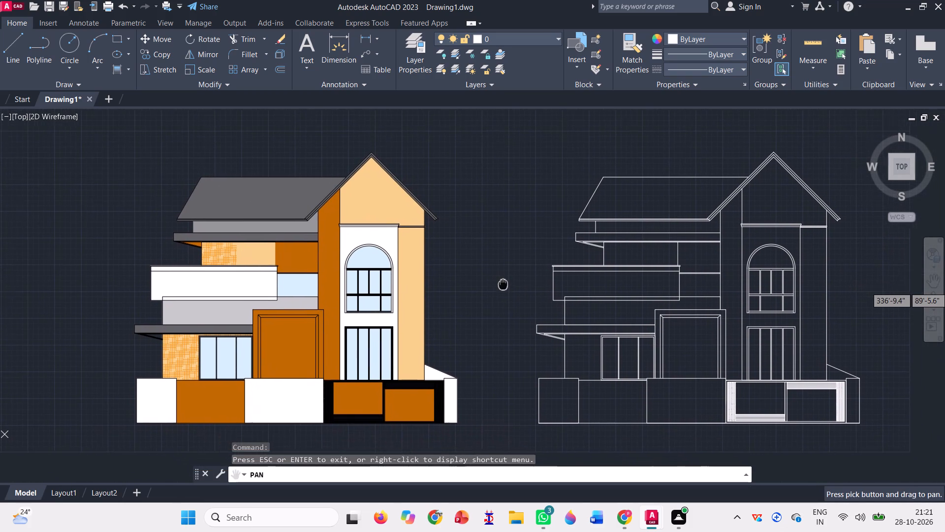
drag(502, 283, 498, 280)
key(Escape)
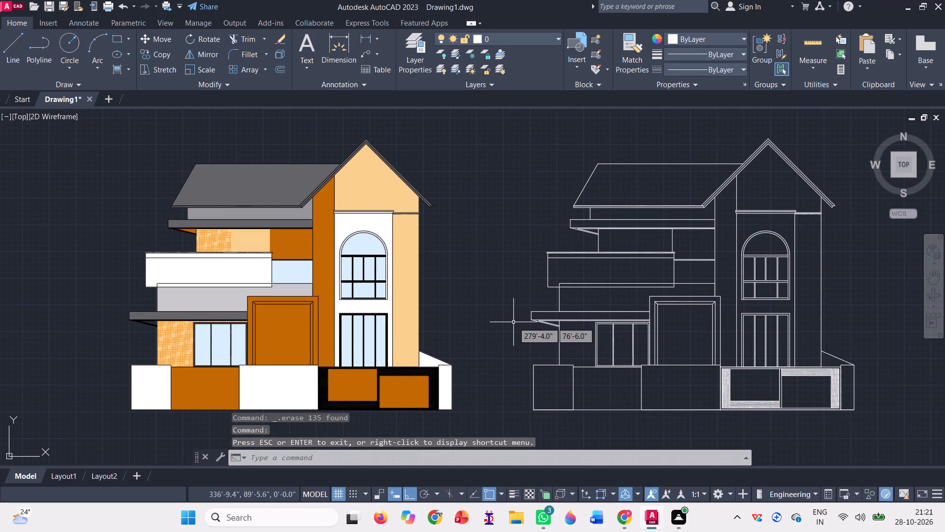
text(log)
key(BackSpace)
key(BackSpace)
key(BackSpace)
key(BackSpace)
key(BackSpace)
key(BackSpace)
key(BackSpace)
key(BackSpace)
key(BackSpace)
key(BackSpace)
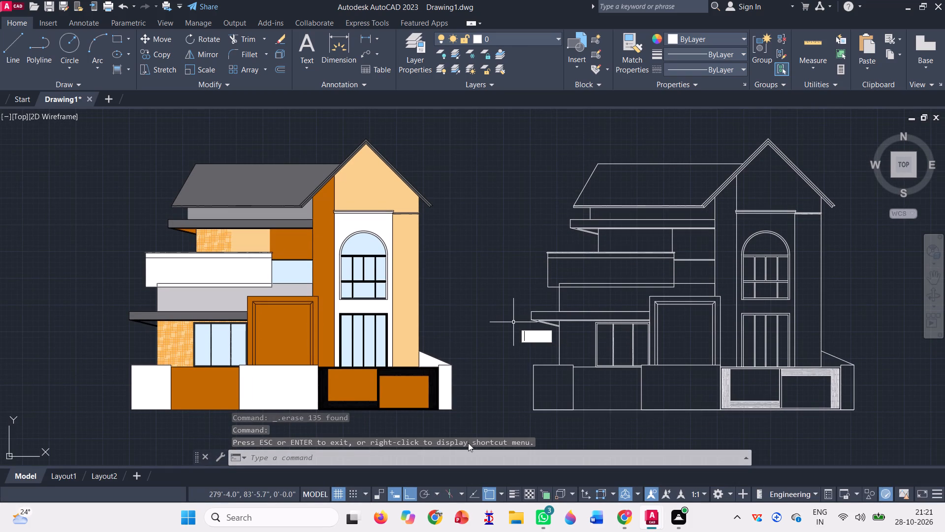
Turn off the command log file with LOGFILEOFF.
click(472, 459)
text(lo)
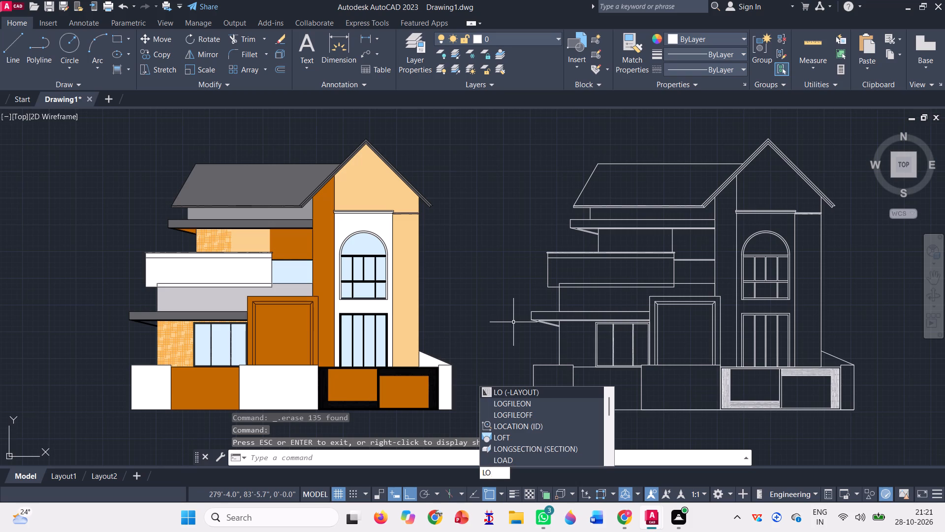
key(g)
key(Down)
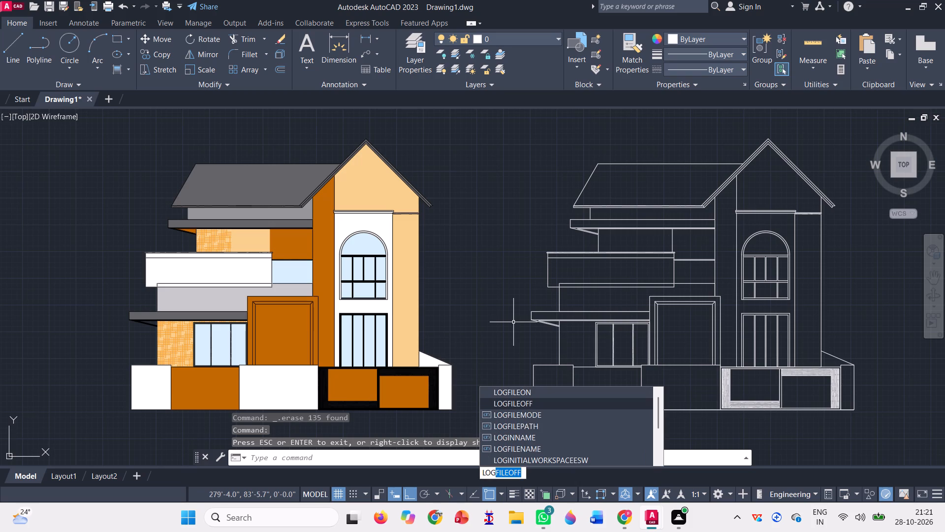
key(Return)
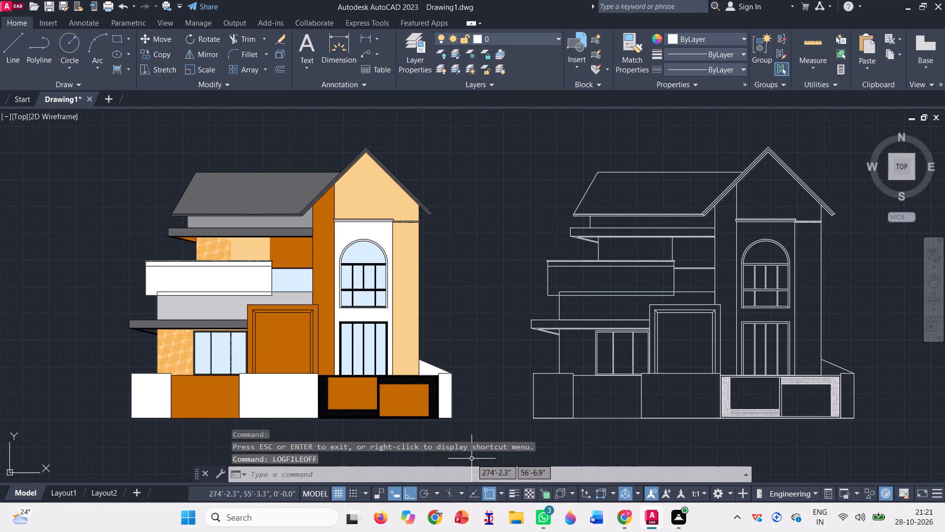
Save the drawing in the Documents folder as an AutoCAD 2018 drawing named front view.
key(ctrl+s)
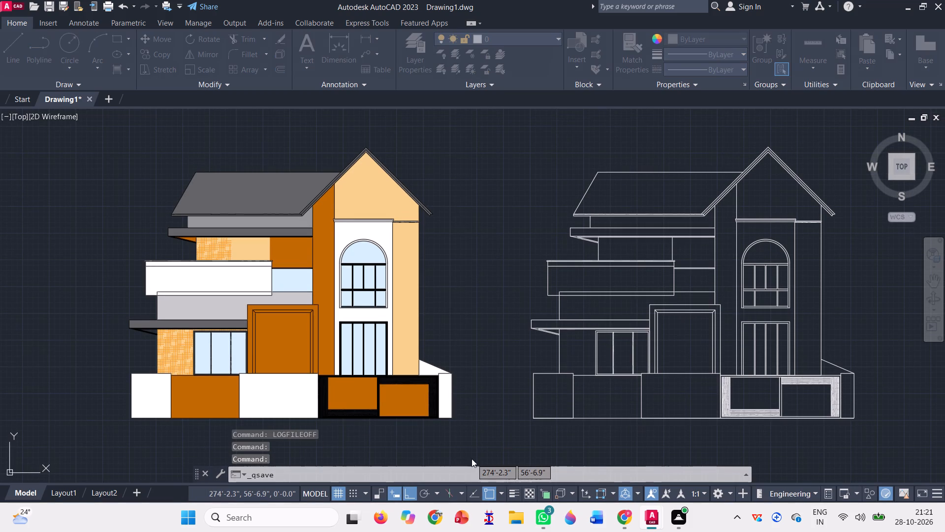
key(BackSpace)
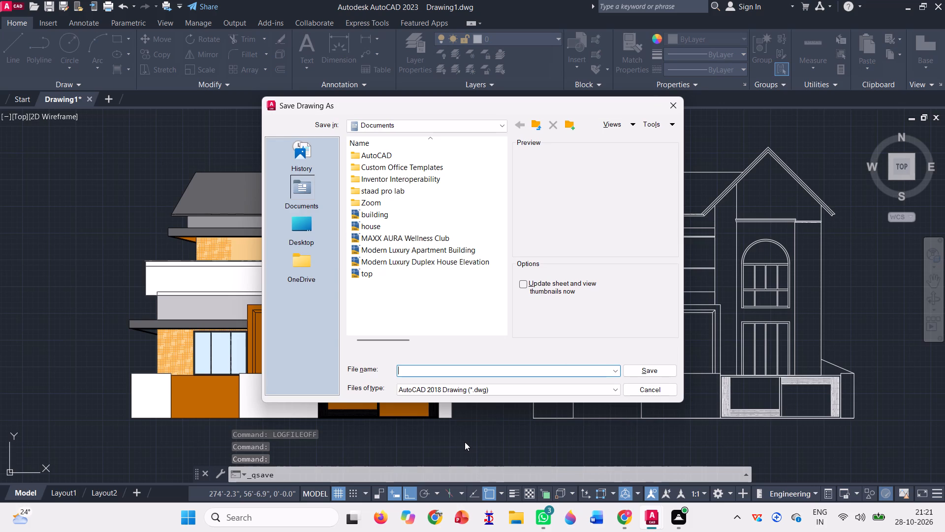
key(ctrl+v)
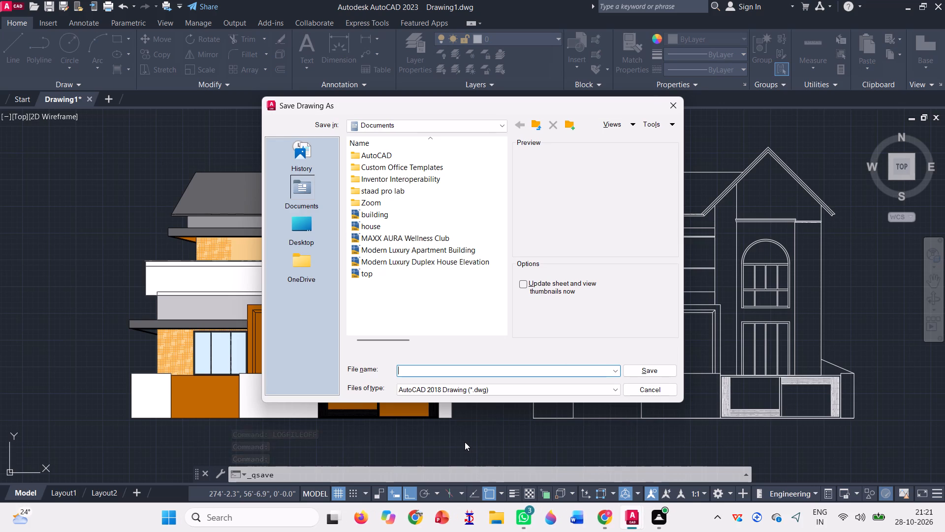
click(451, 369)
key(ctrl+v)
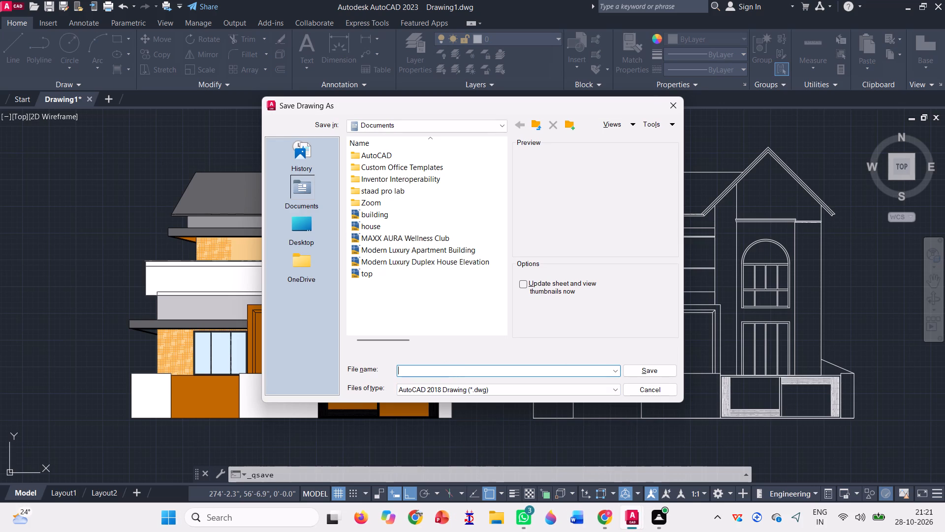
key(1)
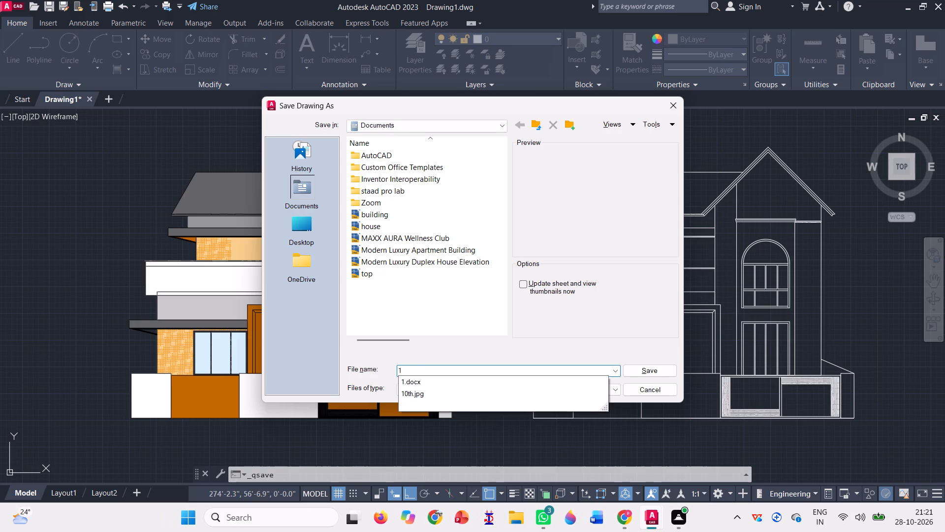
key(BackSpace)
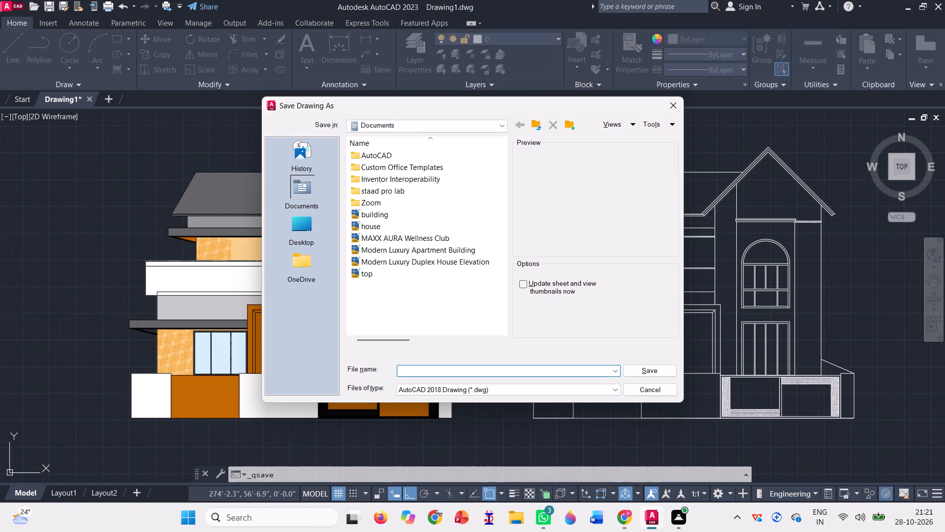
text(123)
key(BackSpace)
key(BackSpace)
key(BackSpace)
text(frount)
key(space)
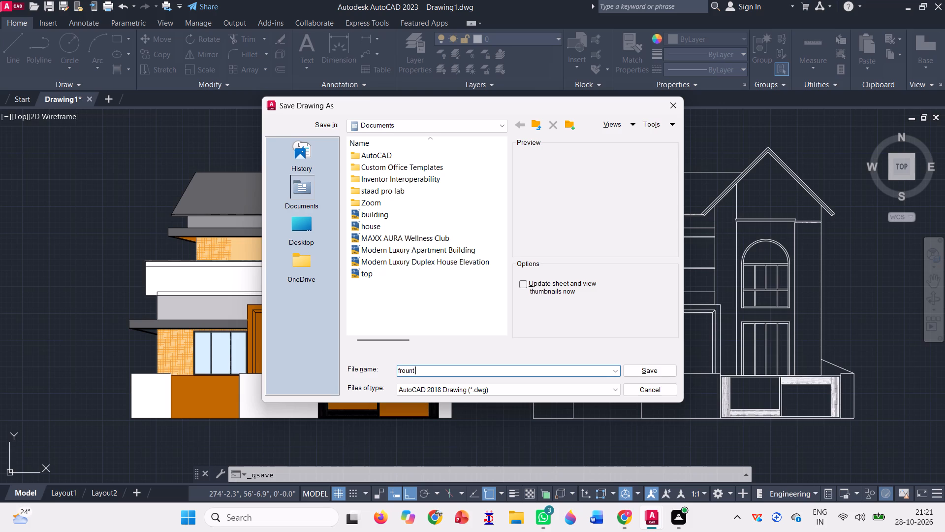
key(BackSpace)
key(BackSpace)
key(BackSpace)
key(BackSpace)
text(nt view)
key(Return)
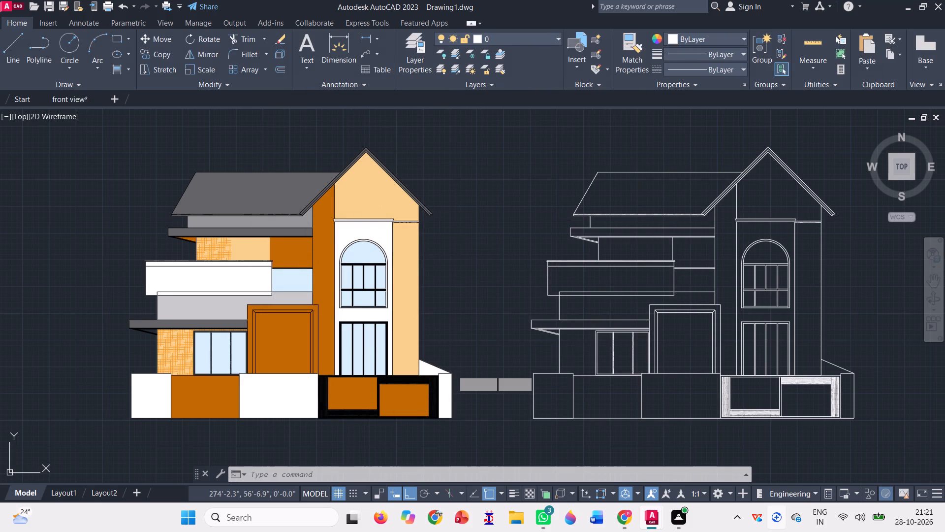
Plot the display in landscape with AutoCAD PDF (Smallest File).pc3, applying the setup to the layout, and save front view-Model.pdf in Documents.
click(104, 1)
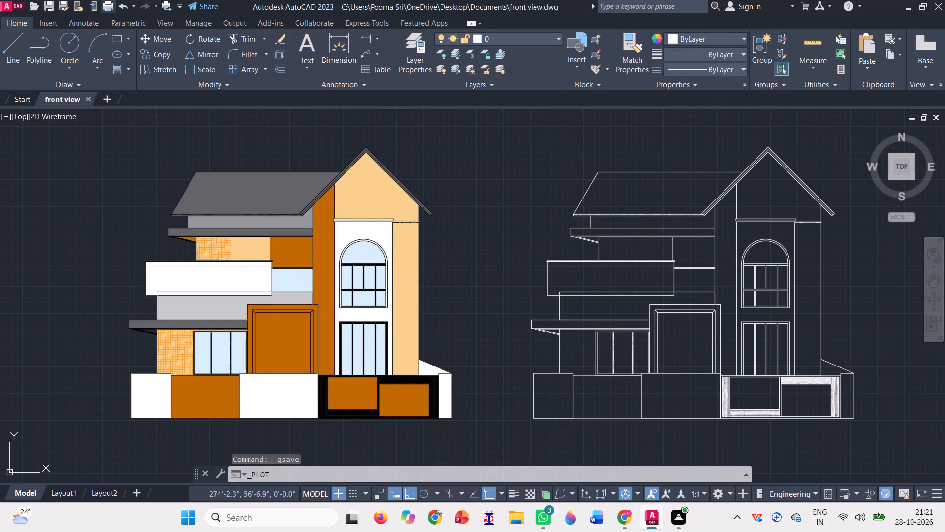
click(473, 172)
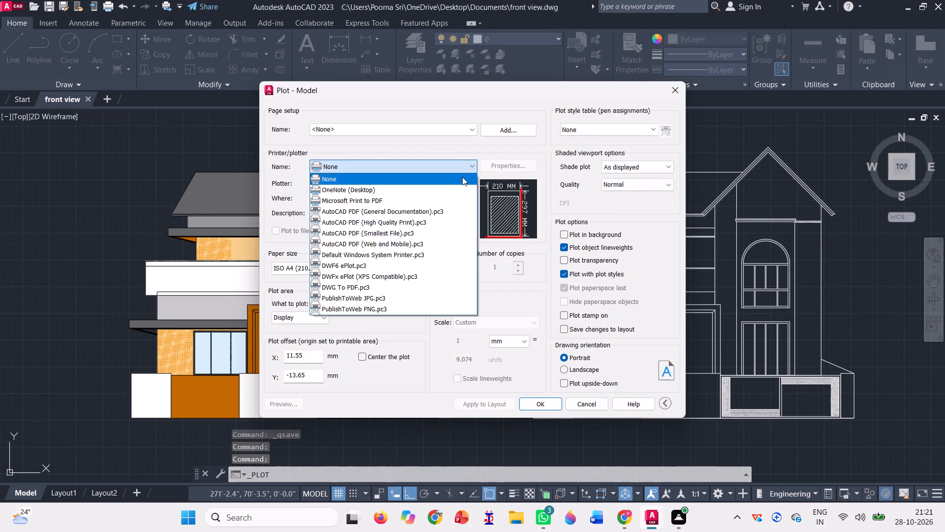
click(400, 235)
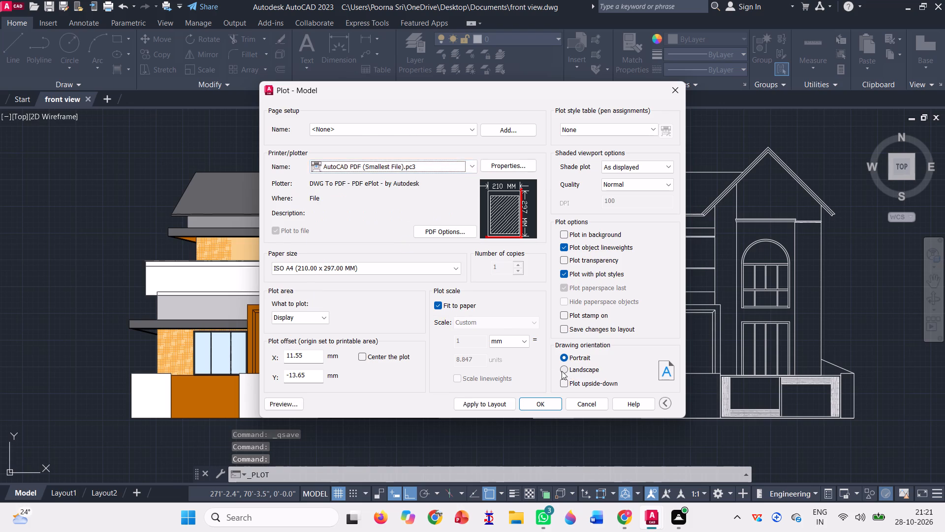
click(562, 371)
click(497, 401)
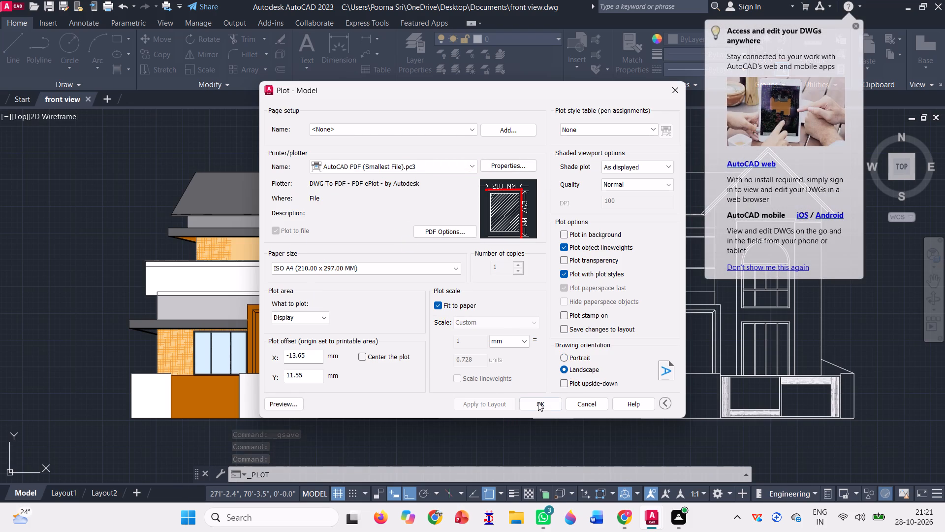
click(540, 402)
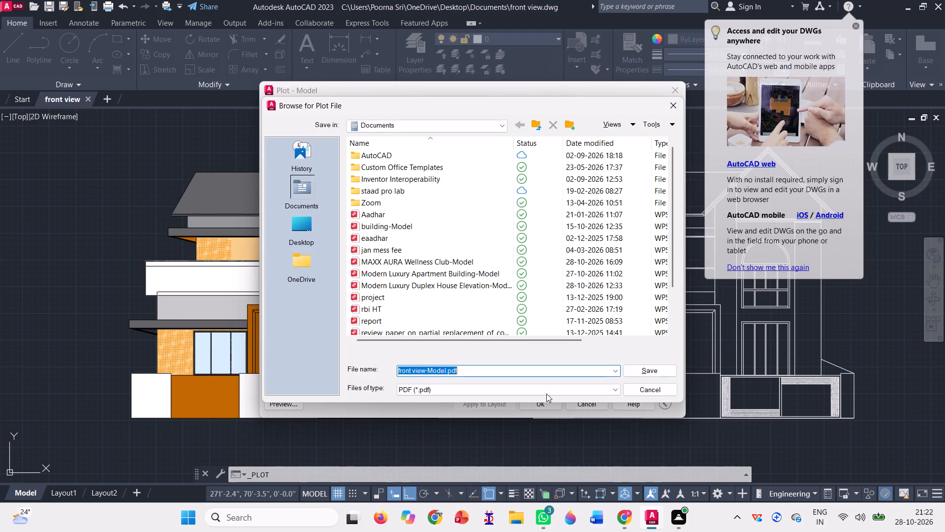
click(654, 372)
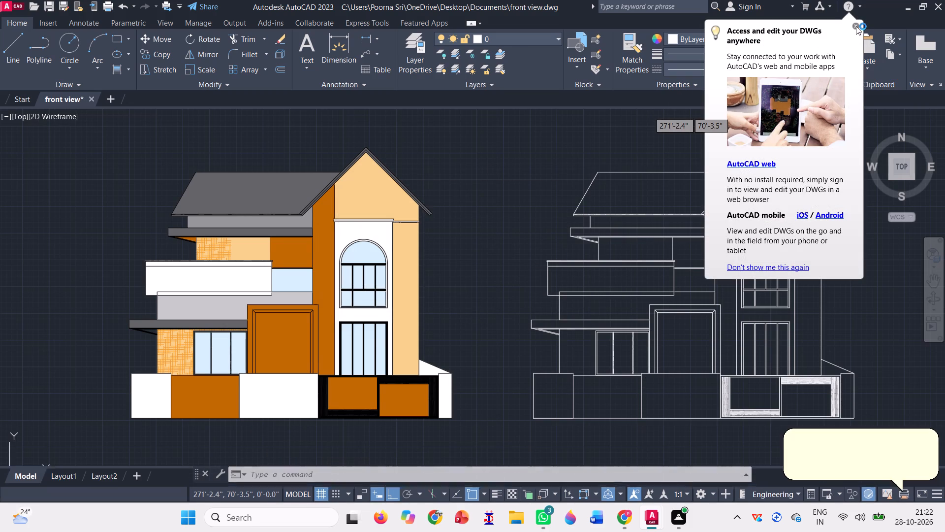
Dismiss the web and mobile tip, minimize AutoCAD and close the WPS Office window that opens the plotted PDF.
click(856, 26)
click(909, 8)
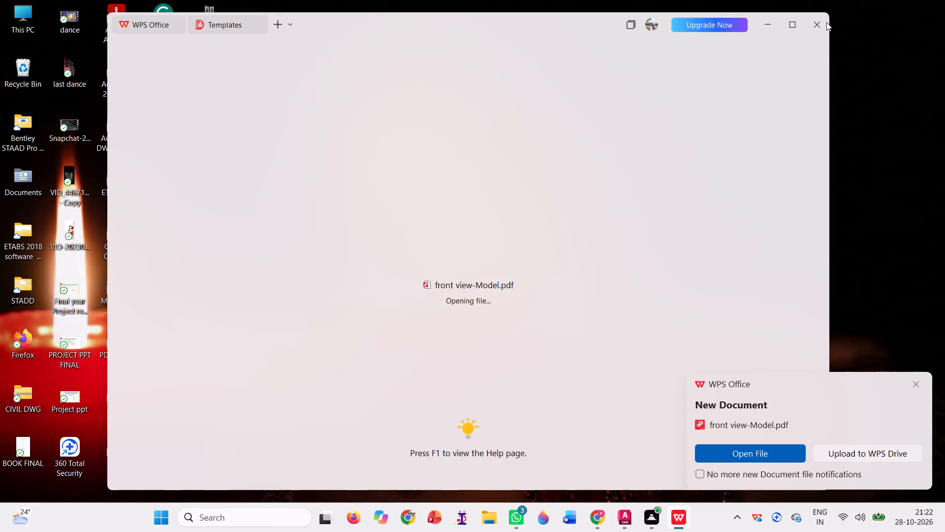
click(822, 20)
click(812, 33)
triple_click(818, 20)
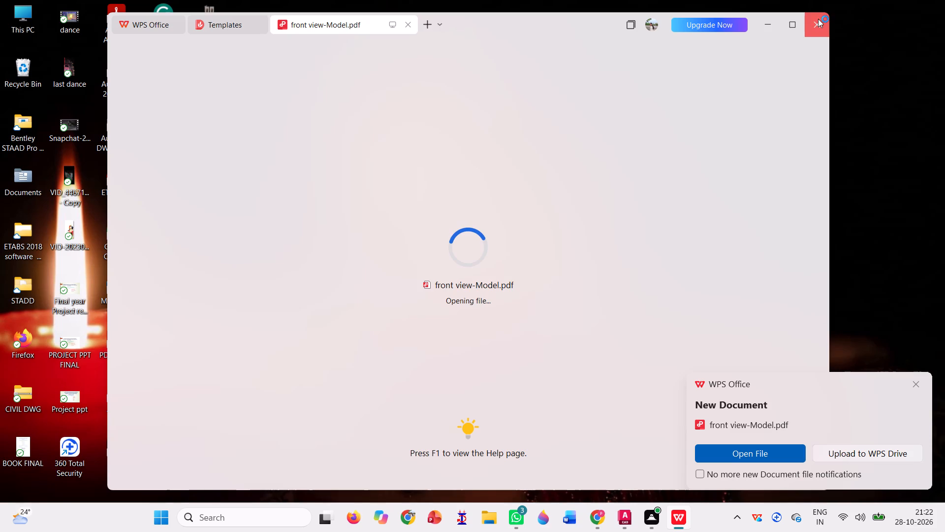
triple_click(818, 19)
double_click(818, 20)
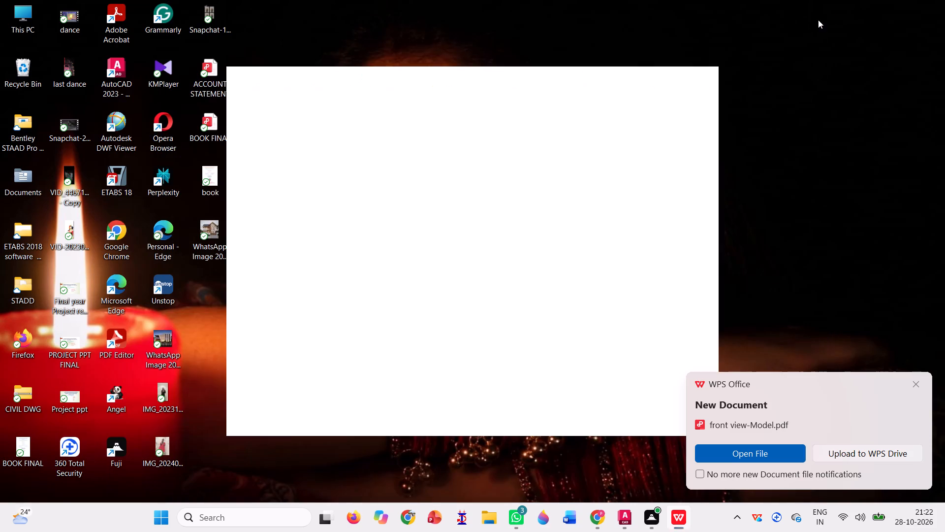